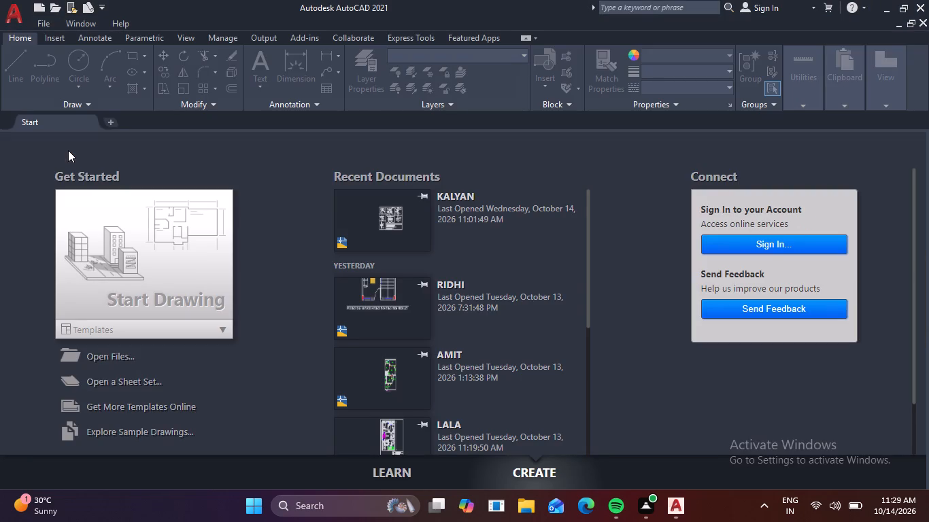
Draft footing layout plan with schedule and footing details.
Start a new blank drawing.
{"action": "left_click", "coordinate": [122, 290]}
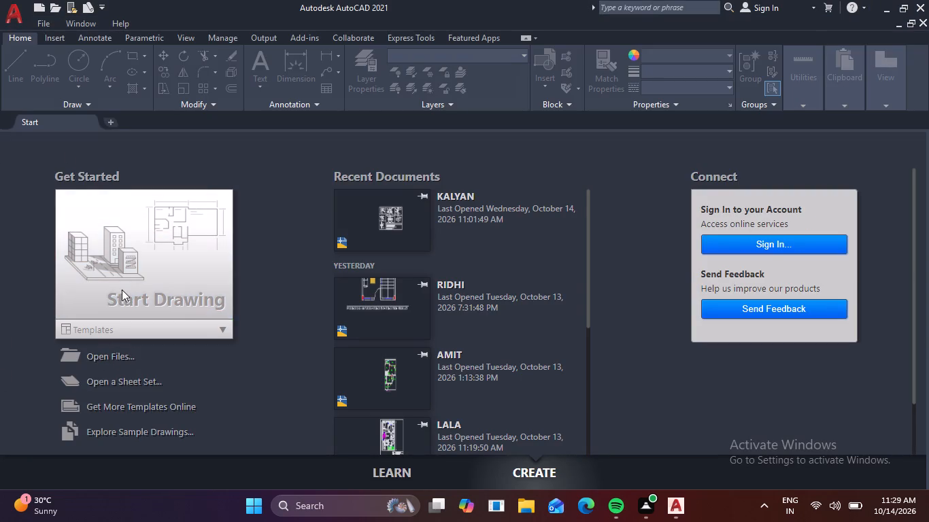
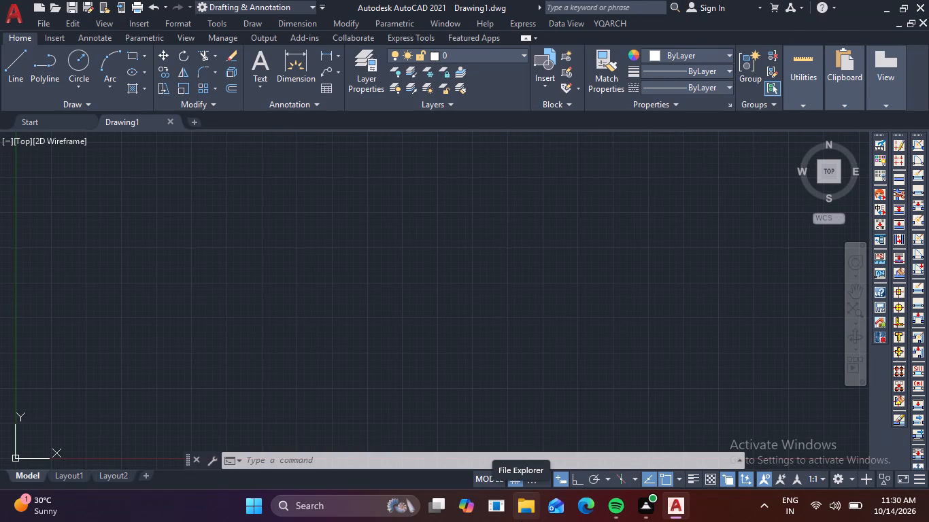
Turn off the drawing grid and hide the UCS icon in the model space viewport.
{"action": "key", "text": "F7"}
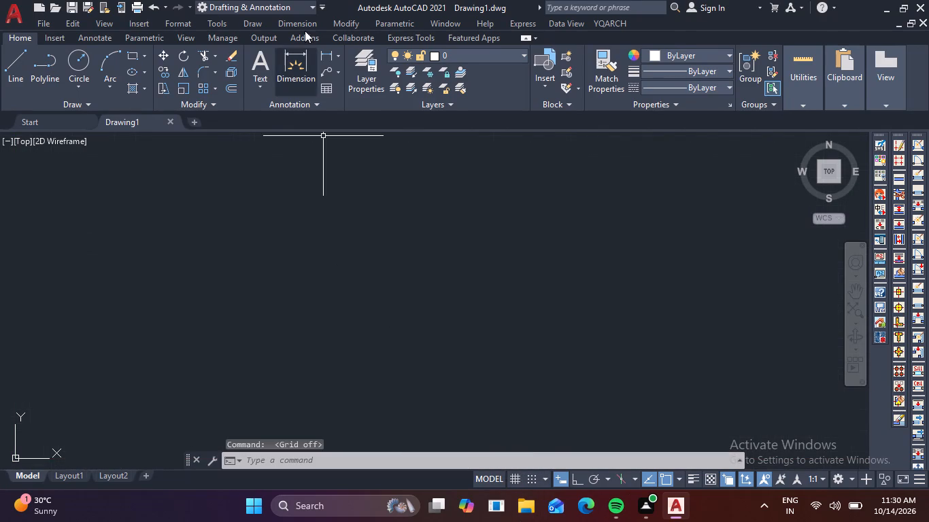
{"action": "left_click", "coordinate": [177, 36]}
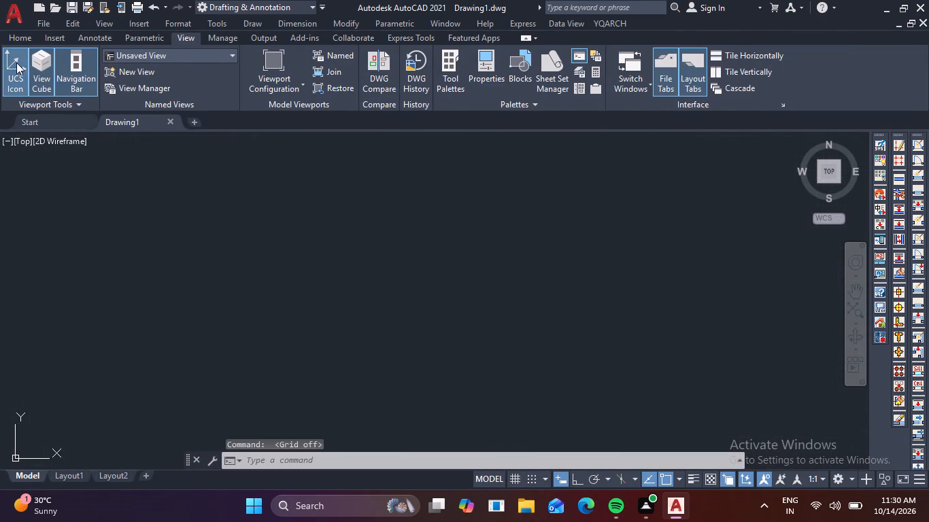
{"action": "left_click", "coordinate": [10, 66]}
{"action": "left_click", "coordinate": [22, 29]}
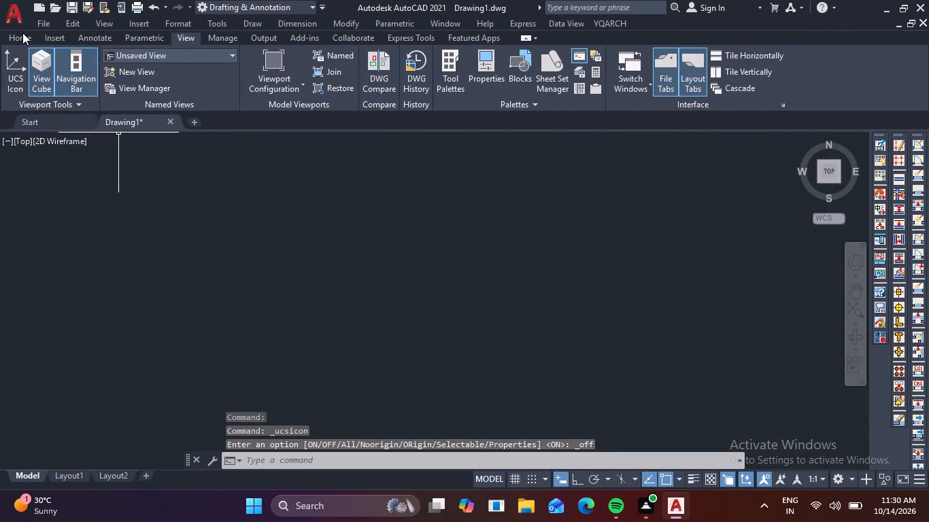
{"action": "left_click", "coordinate": [22, 33]}
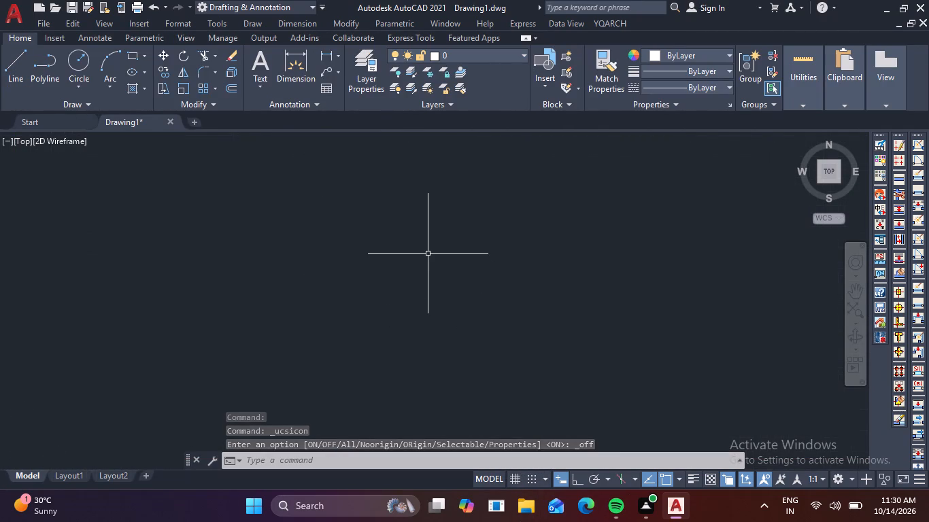
Configure the drawing units to Engineering length type with 0'-0" precision.
{"action": "type", "text": "UN"}
{"action": "key", "text": "space"}
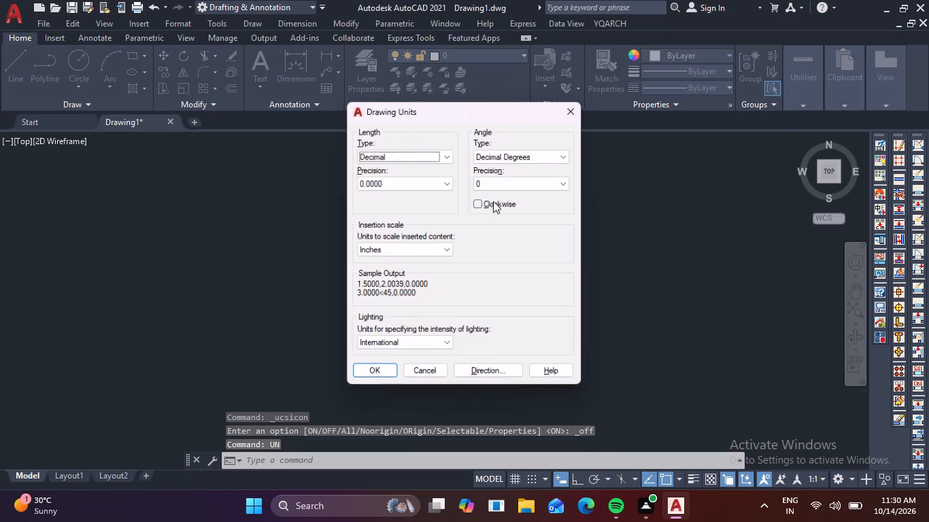
{"action": "left_click", "coordinate": [443, 160]}
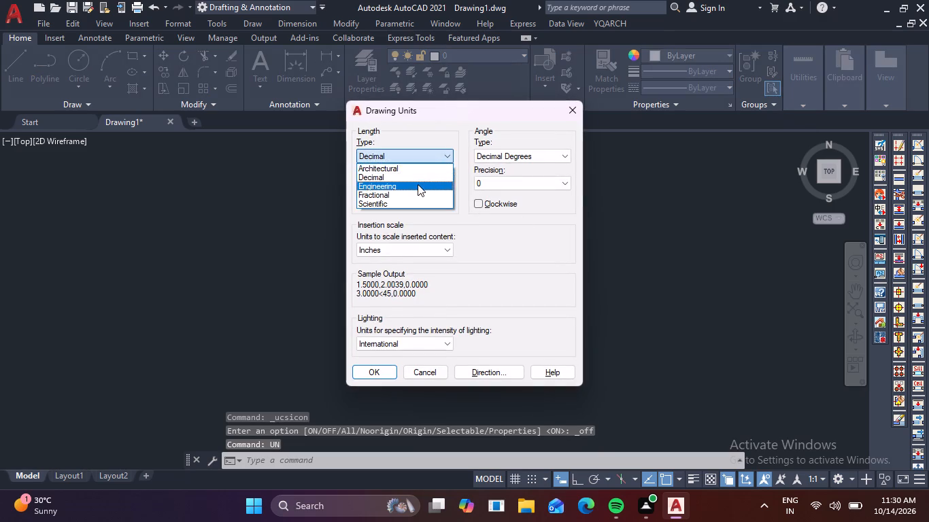
{"action": "left_click", "coordinate": [418, 184]}
{"action": "left_click", "coordinate": [445, 173]}
{"action": "left_click", "coordinate": [441, 179]}
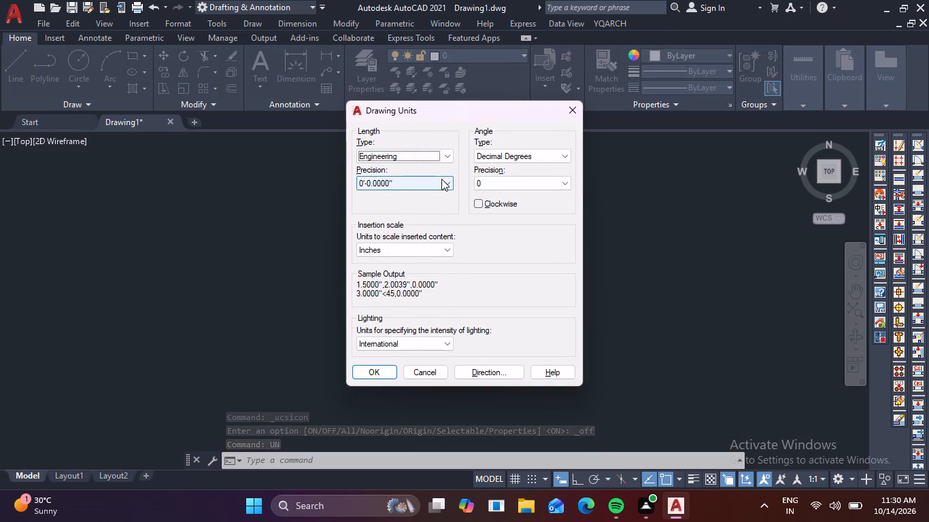
{"action": "left_click", "coordinate": [413, 201]}
{"action": "left_click", "coordinate": [441, 180]}
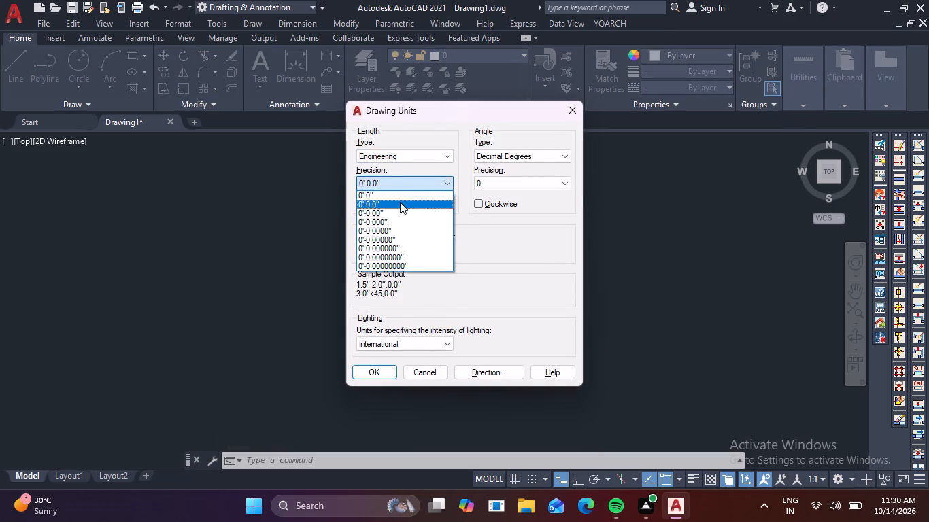
{"action": "left_click", "coordinate": [403, 198]}
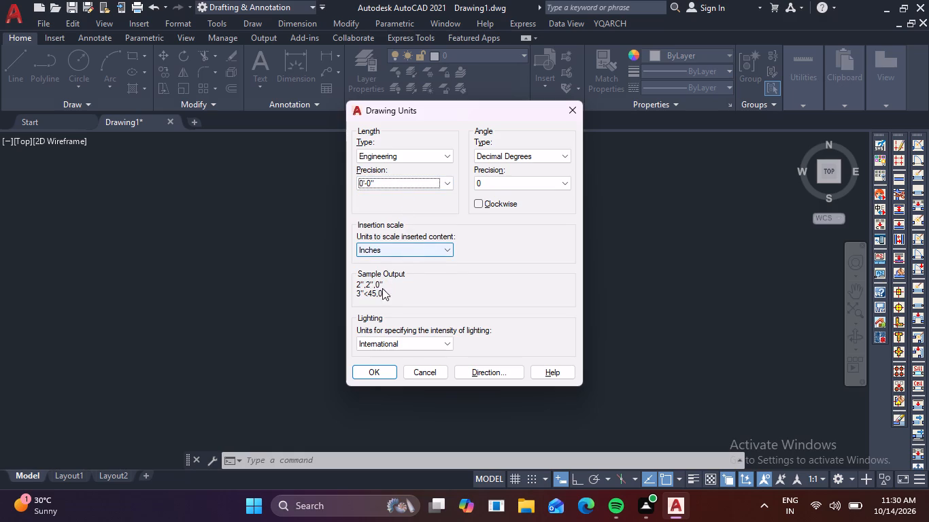
{"action": "left_click", "coordinate": [386, 377]}
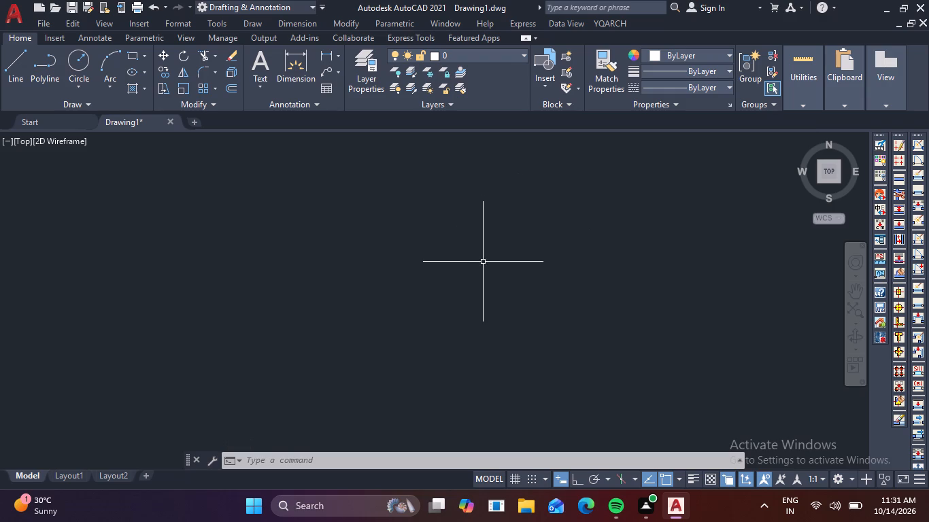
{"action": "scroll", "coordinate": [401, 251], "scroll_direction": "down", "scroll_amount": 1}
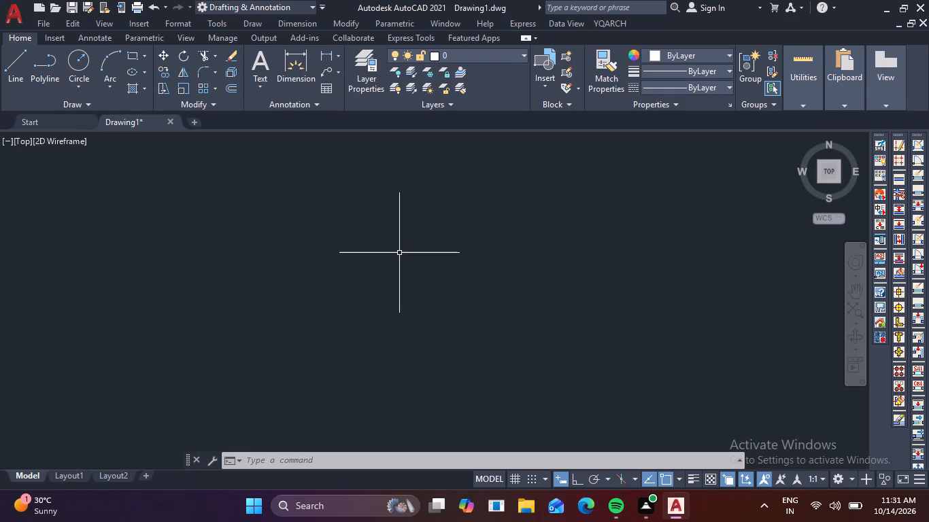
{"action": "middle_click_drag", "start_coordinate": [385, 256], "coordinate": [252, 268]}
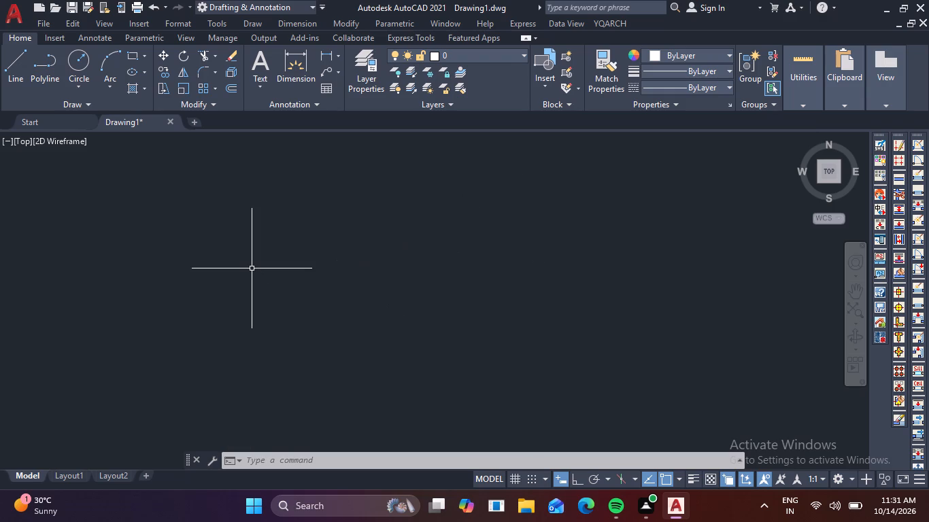
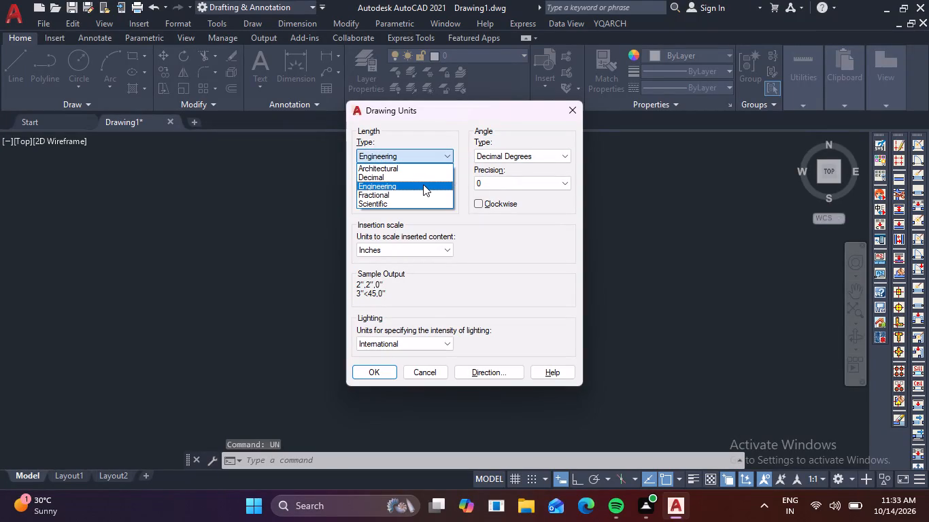
Configure the drawing units to Architectural length type with 0'-0 1/4" precision.
{"action": "left_click", "coordinate": [421, 168]}
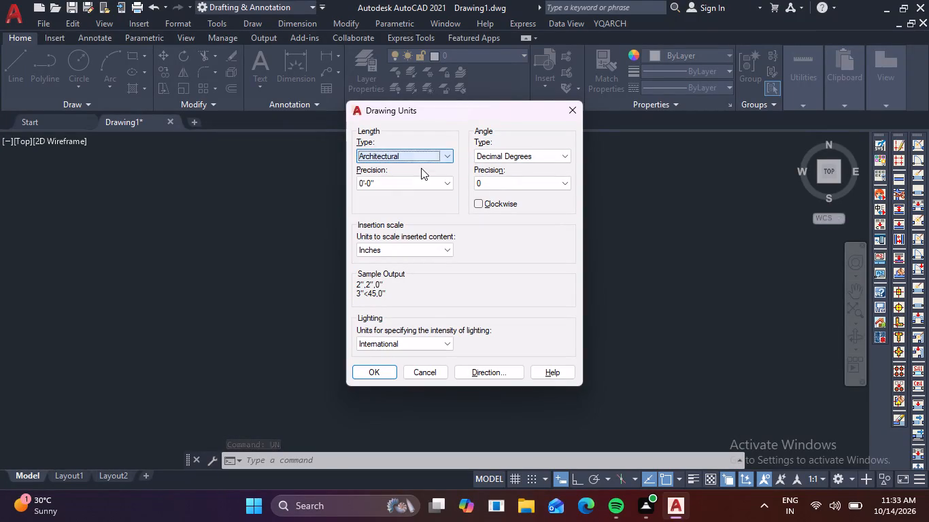
{"action": "left_click", "coordinate": [432, 181]}
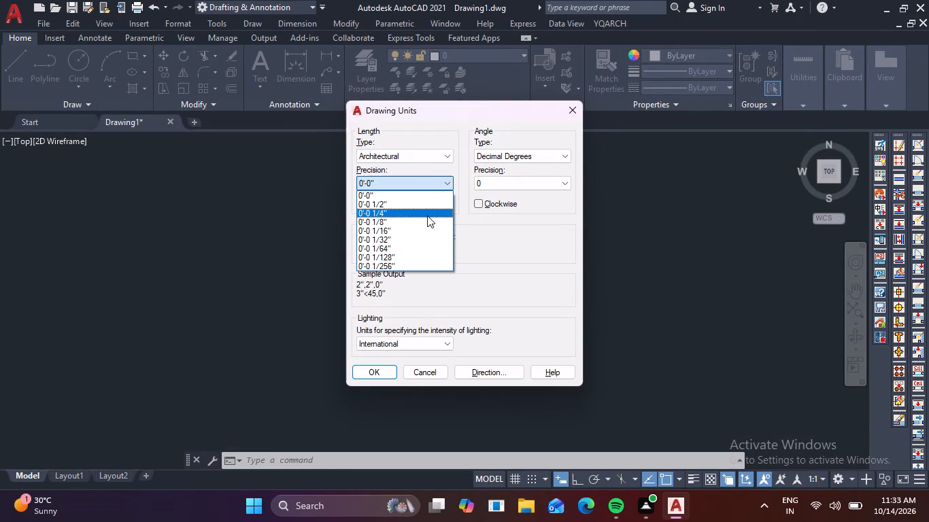
{"action": "left_click", "coordinate": [427, 215]}
{"action": "left_click", "coordinate": [394, 374]}
Draw a vertical line 44'2" long downward with Ortho mode on.
{"action": "scroll", "coordinate": [380, 237], "scroll_direction": "down", "scroll_amount": 2}
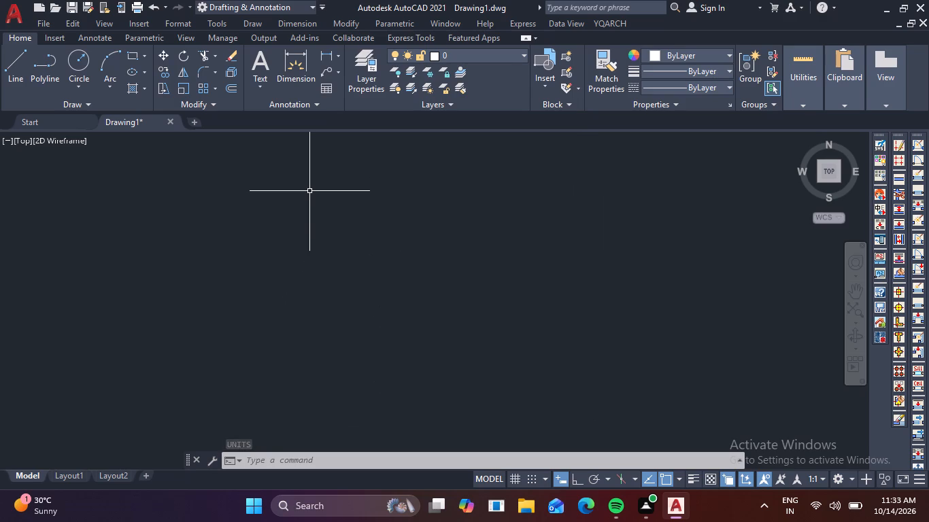
{"action": "type", "text": "L"}
{"action": "key", "text": "space"}
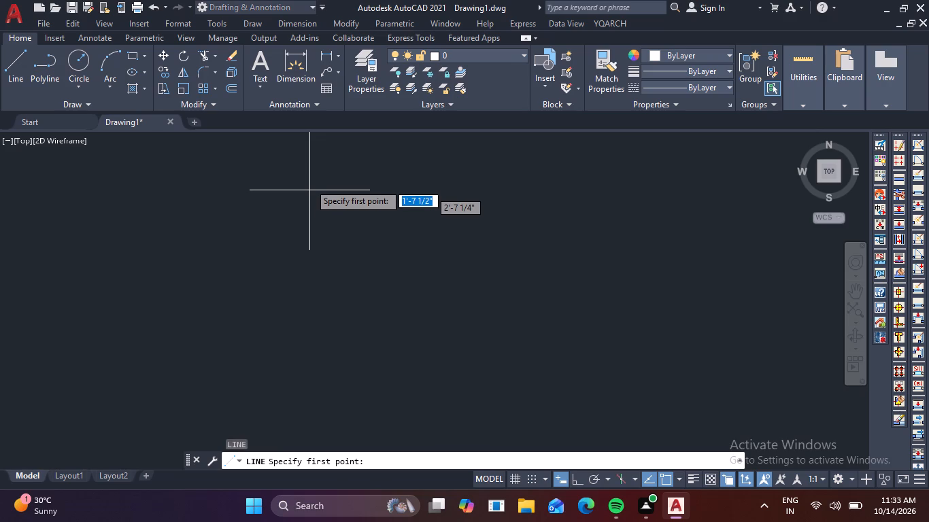
{"action": "left_click", "coordinate": [307, 147]}
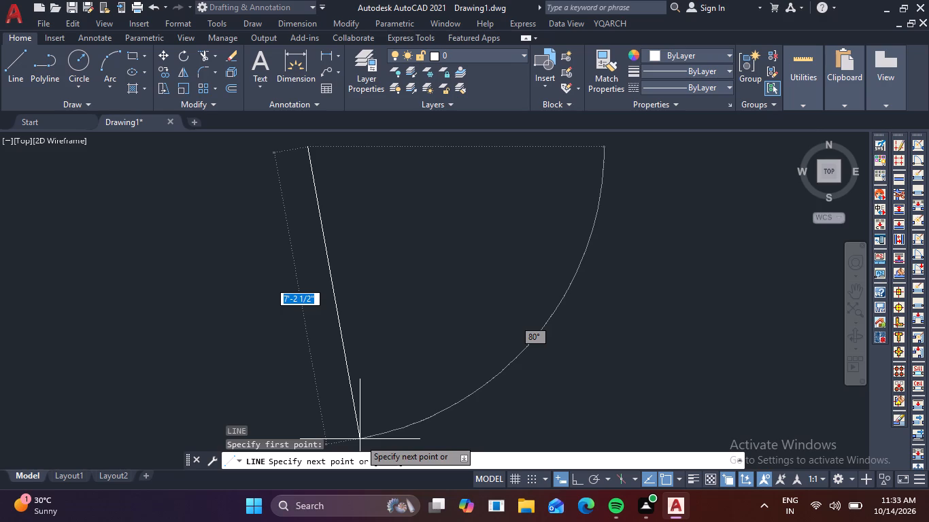
{"action": "key", "text": "F8"}
{"action": "type", "text": "44"}
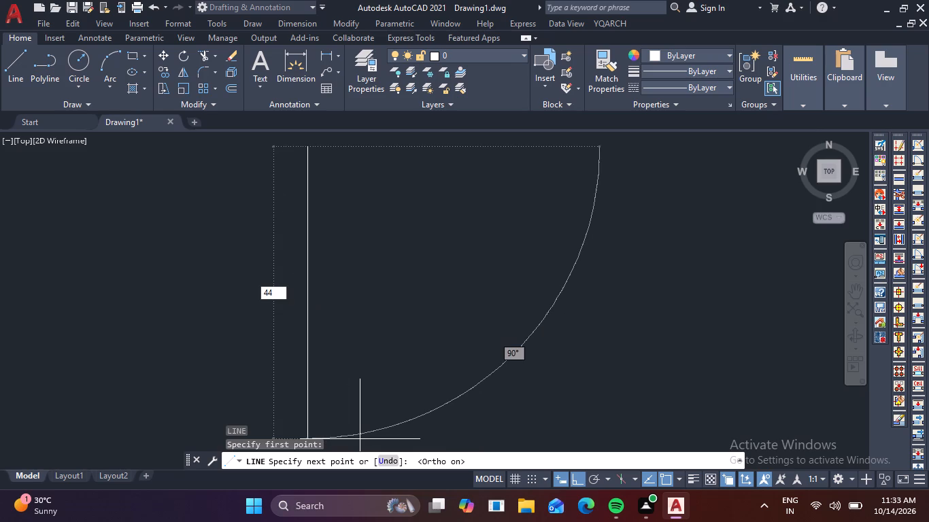
{"action": "key", "text": "apostrophe"}
{"action": "key", "text": "2"}
{"action": "key", "text": "shift+quotedbl"}
{"action": "key", "text": "Return"}
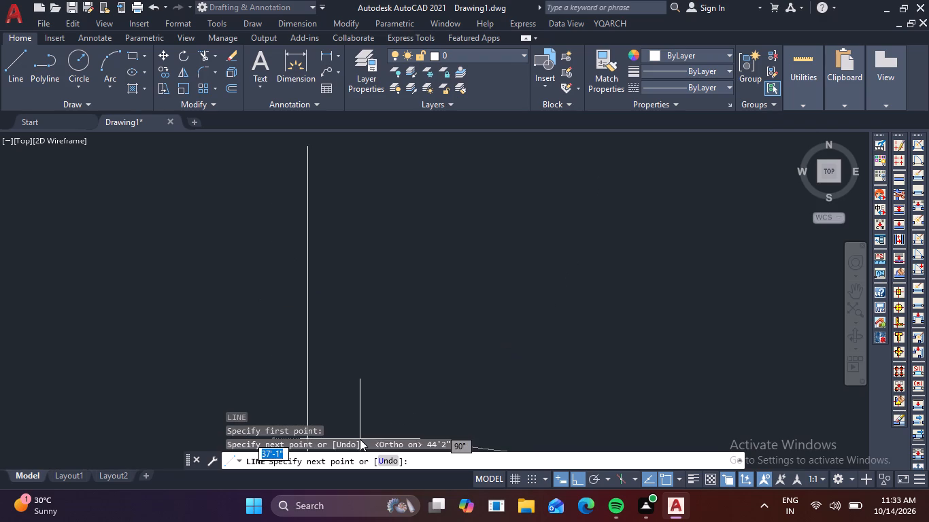
{"action": "key", "text": "Escape"}
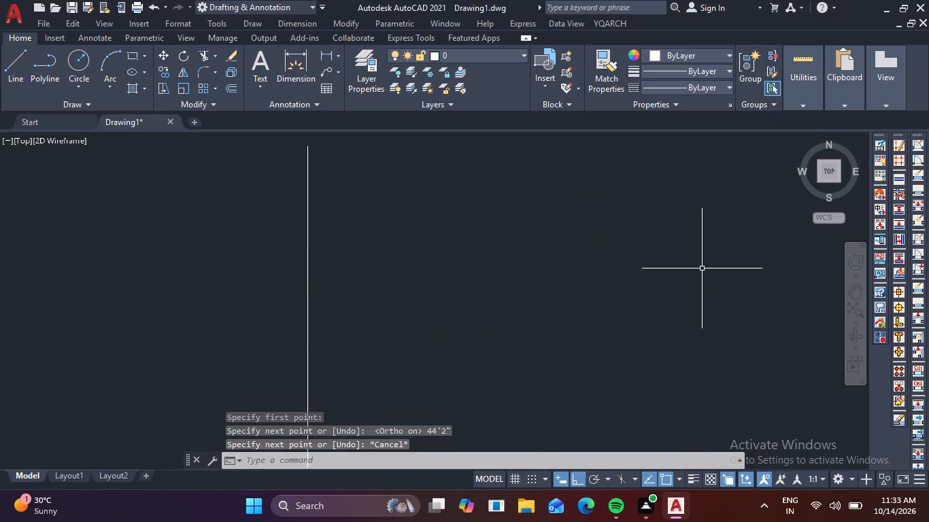
Offset the vertical line 26'8" to its right side.
{"action": "scroll", "coordinate": [680, 268], "scroll_direction": "down", "scroll_amount": 3}
{"action": "middle_click_drag", "start_coordinate": [633, 283], "coordinate": [520, 173]}
{"action": "scroll", "coordinate": [543, 195], "scroll_direction": "down", "scroll_amount": 2}
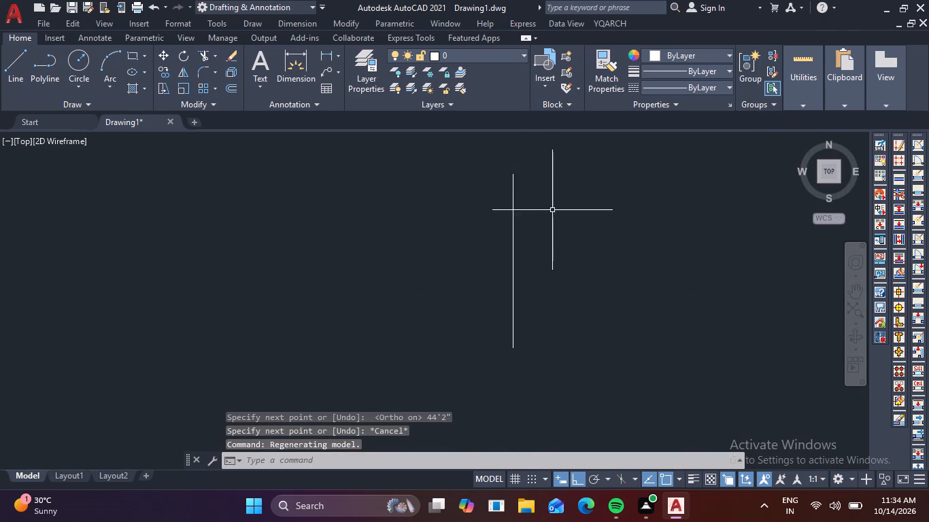
{"action": "scroll", "coordinate": [535, 226], "scroll_direction": "up", "scroll_amount": 2}
{"action": "scroll", "coordinate": [525, 225], "scroll_direction": "down", "scroll_amount": 1}
{"action": "middle_click_drag", "start_coordinate": [525, 225], "coordinate": [518, 257]}
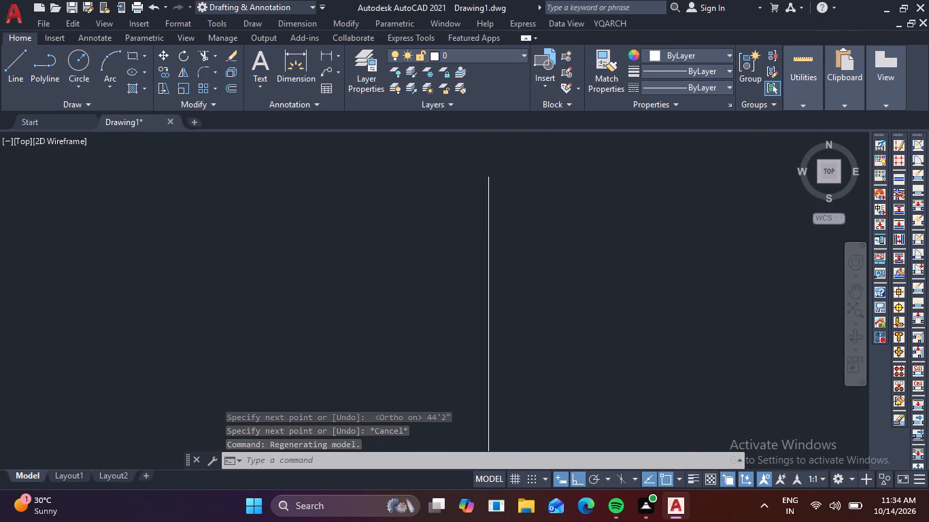
{"action": "middle_click_drag", "start_coordinate": [518, 257], "coordinate": [524, 237]}
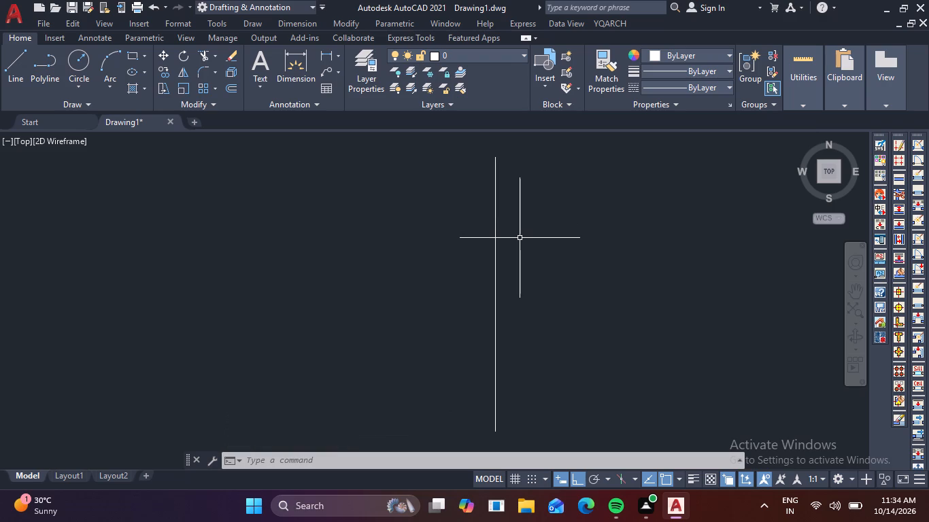
{"action": "key", "text": "Escape"}
{"action": "key", "text": "Escape"}
{"action": "middle_click_drag", "start_coordinate": [529, 244], "coordinate": [458, 262]}
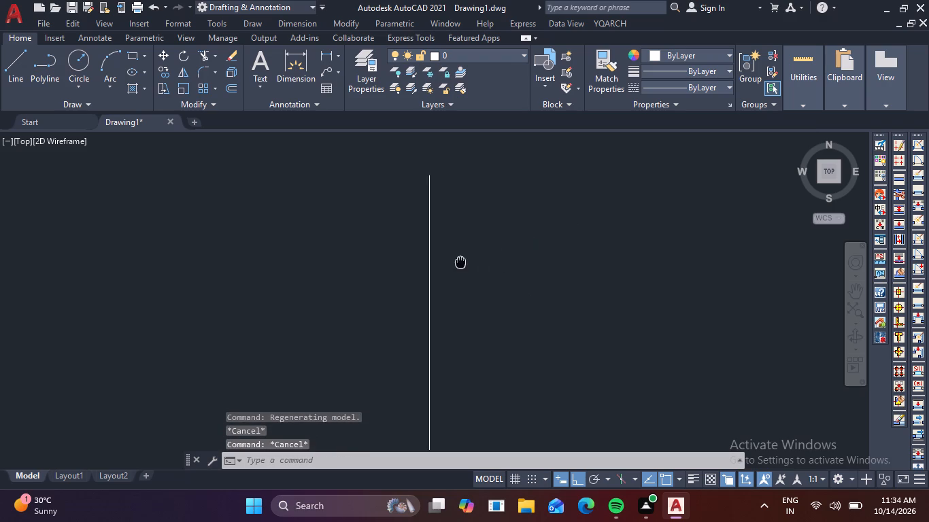
{"action": "middle_click_drag", "start_coordinate": [458, 262], "coordinate": [353, 274]}
{"action": "left_click_drag", "start_coordinate": [381, 275], "coordinate": [372, 279]}
{"action": "left_click", "coordinate": [297, 256]}
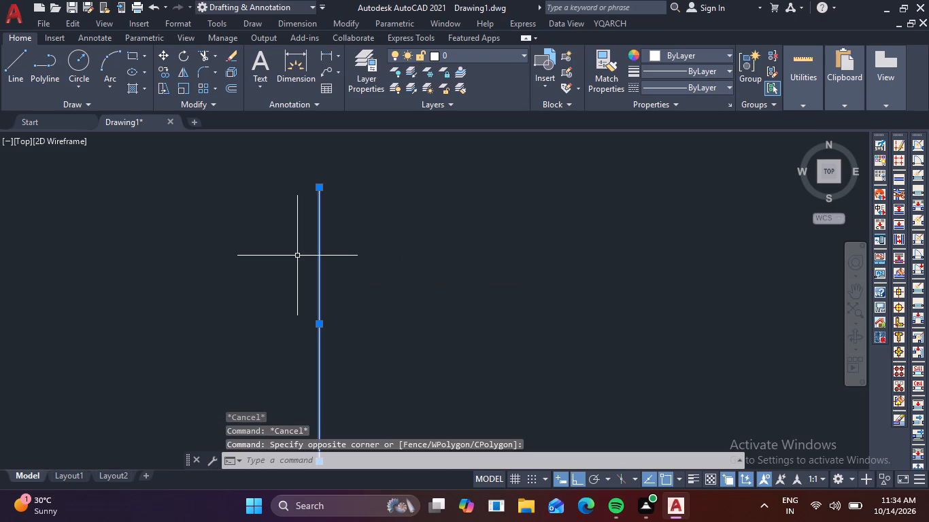
{"action": "key", "text": "Escape"}
{"action": "key", "text": "o"}
{"action": "key", "text": "Return"}
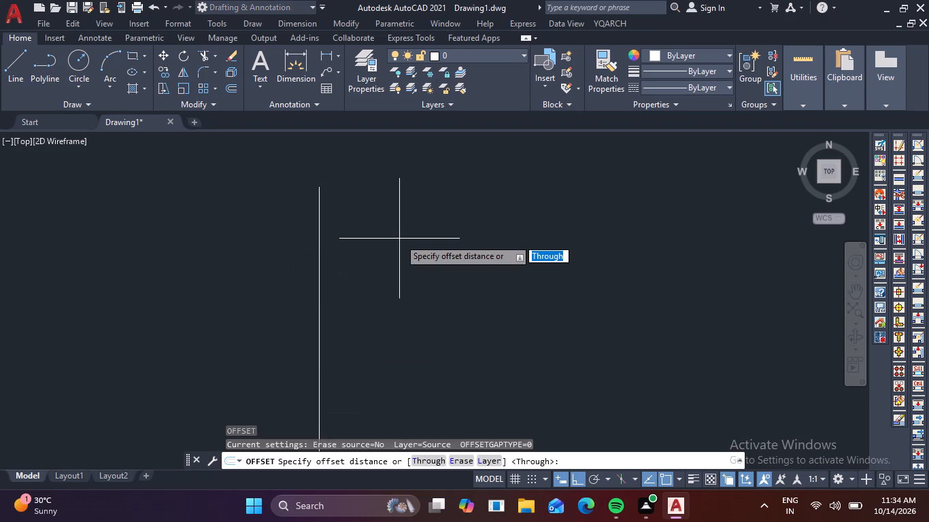
{"action": "key", "text": "2"}
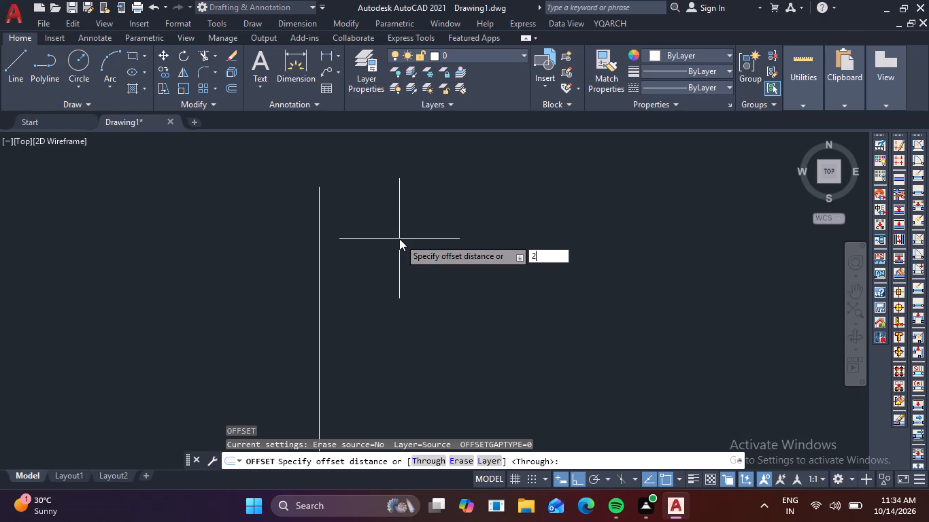
{"action": "key", "text": "6"}
{"action": "key", "text": "apostrophe"}
{"action": "key", "text": "8"}
{"action": "key", "text": "shift+quotedbl"}
{"action": "key", "text": "Return"}
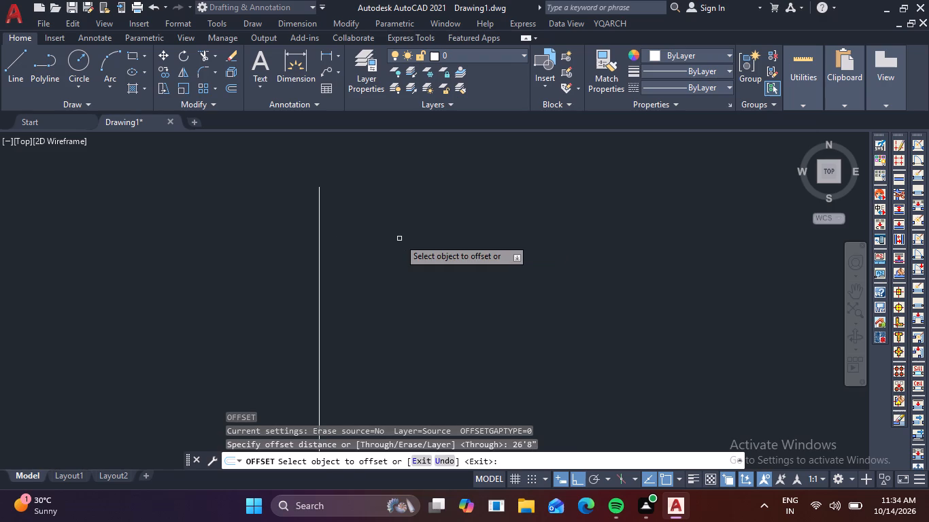
{"action": "left_click", "coordinate": [320, 261]}
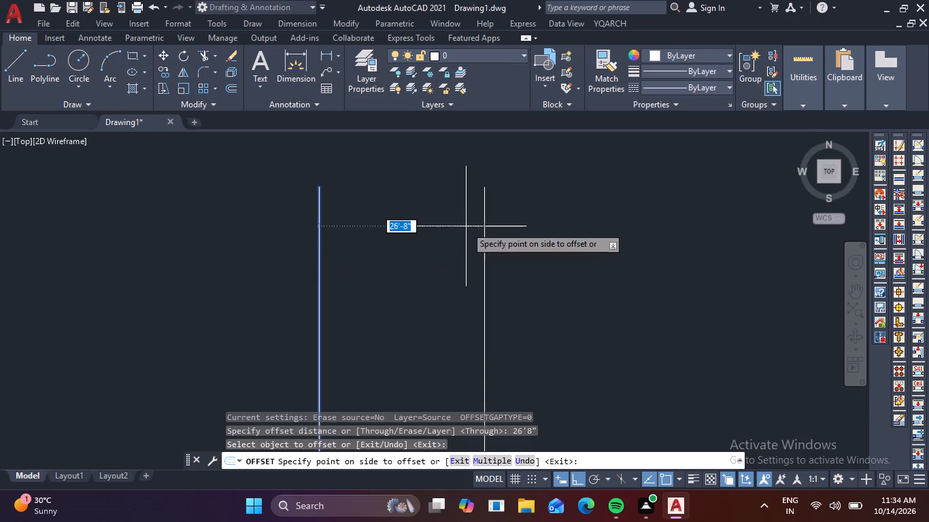
{"action": "left_click", "coordinate": [466, 226]}
{"action": "key", "text": "Escape"}
Draw a horizontal line about 33'-9 1/2" long crossing both vertical lines near their upper ends.
{"action": "scroll", "coordinate": [518, 234], "scroll_direction": "down", "scroll_amount": 2}
{"action": "middle_click_drag", "start_coordinate": [518, 236], "coordinate": [498, 221]}
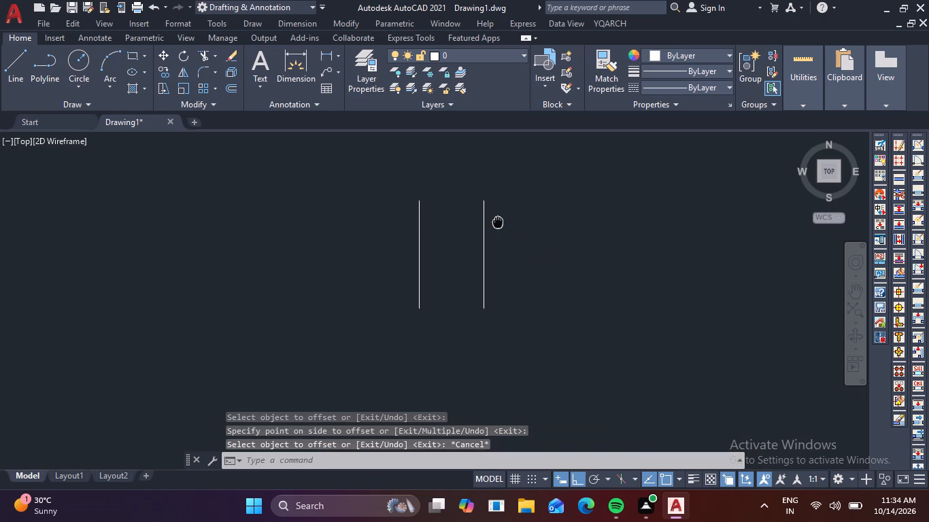
{"action": "middle_click_drag", "start_coordinate": [498, 221], "coordinate": [495, 217]}
{"action": "scroll", "coordinate": [453, 220], "scroll_direction": "up", "scroll_amount": 2}
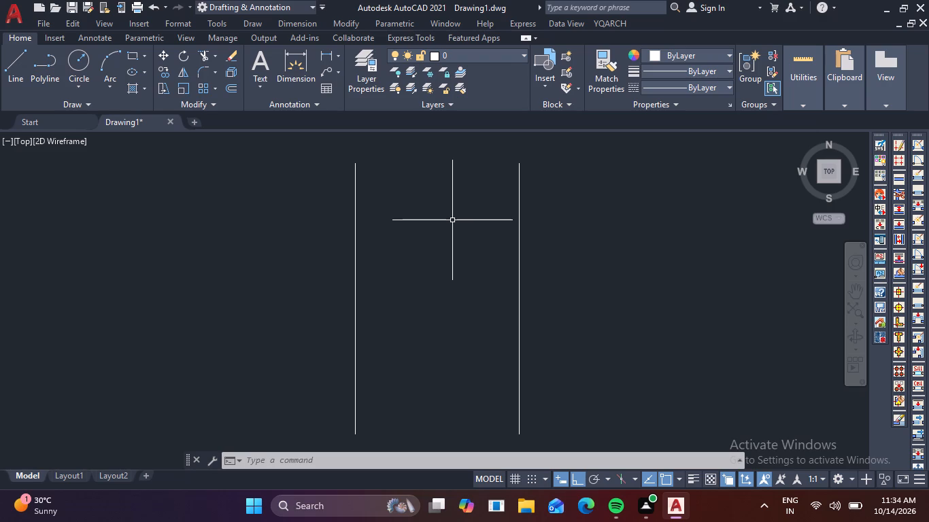
{"action": "scroll", "coordinate": [452, 220], "scroll_direction": "down", "scroll_amount": 1}
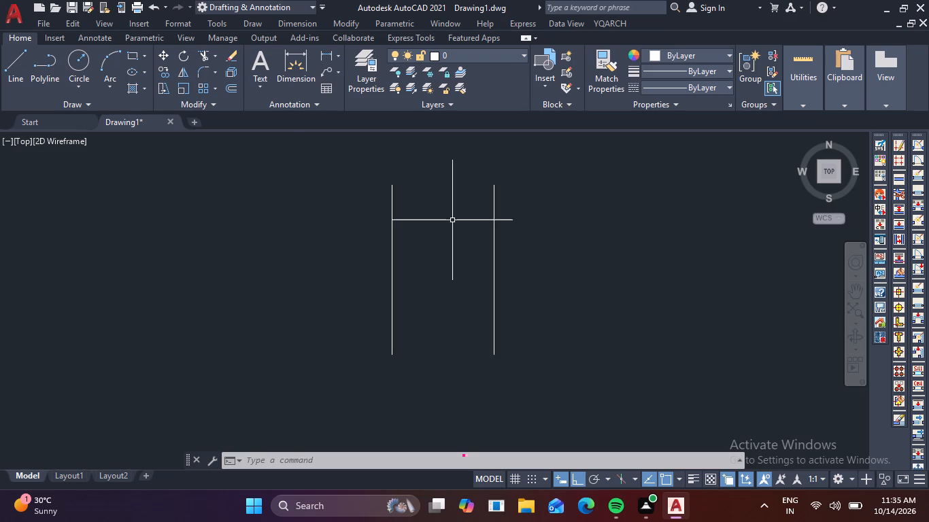
{"action": "scroll", "coordinate": [452, 220], "scroll_direction": "up", "scroll_amount": 2}
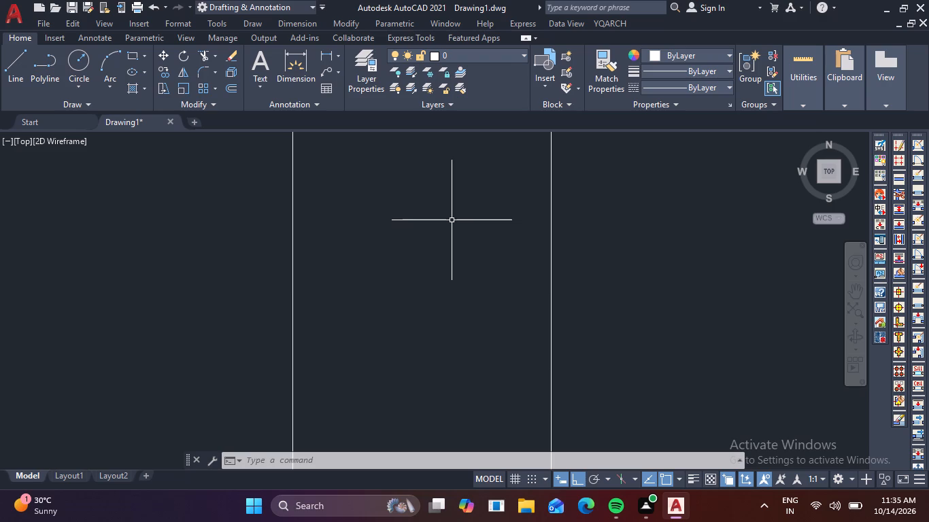
{"action": "scroll", "coordinate": [452, 220], "scroll_direction": "down", "scroll_amount": 1}
{"action": "middle_click_drag", "start_coordinate": [452, 220], "coordinate": [396, 262]}
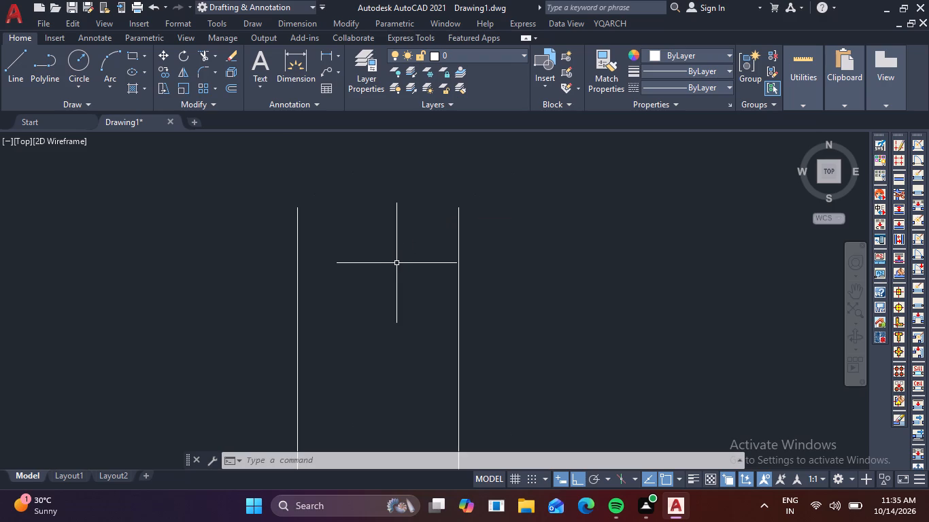
{"action": "type", "text": "L"}
{"action": "key", "text": "space"}
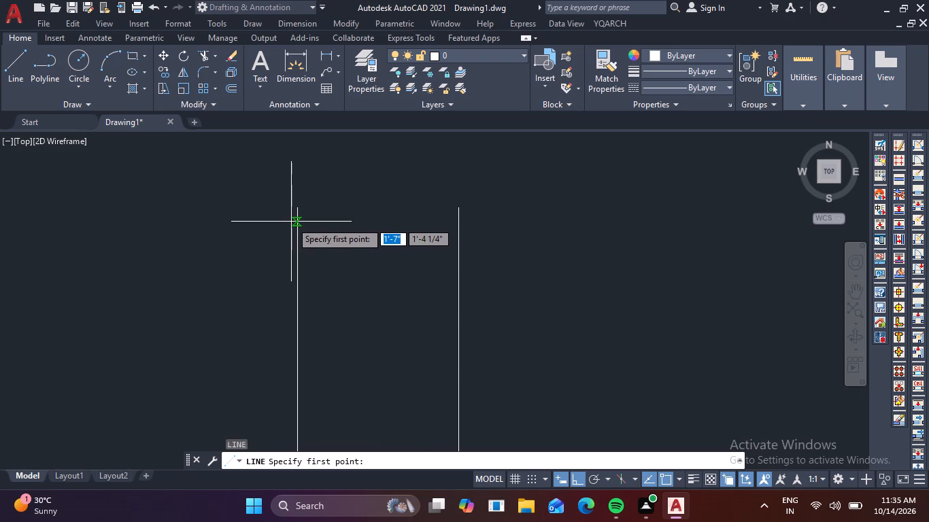
{"action": "left_click", "coordinate": [286, 228]}
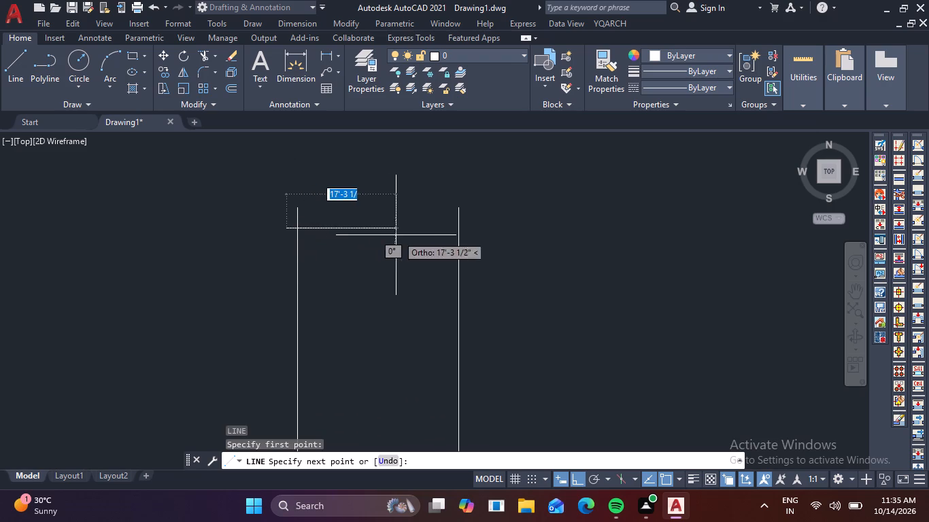
{"action": "left_click", "coordinate": [491, 229]}
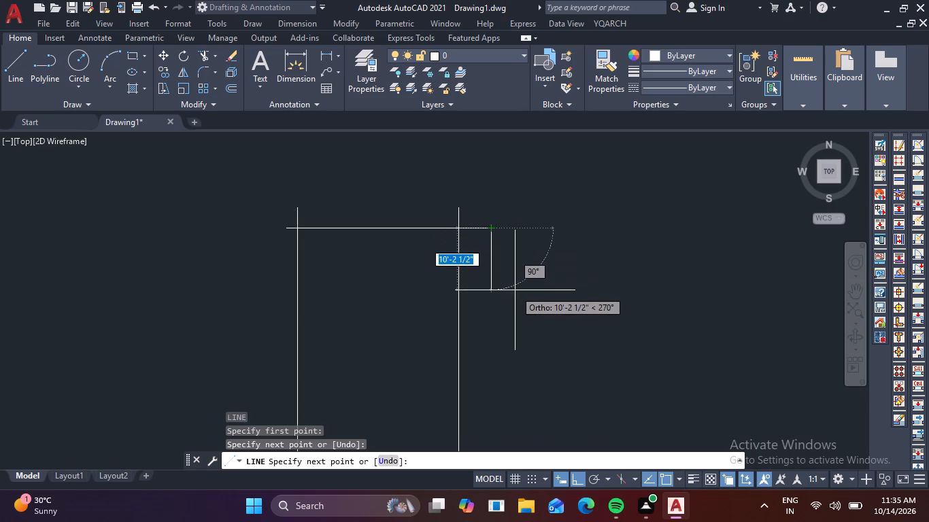
{"action": "key", "text": "Escape"}
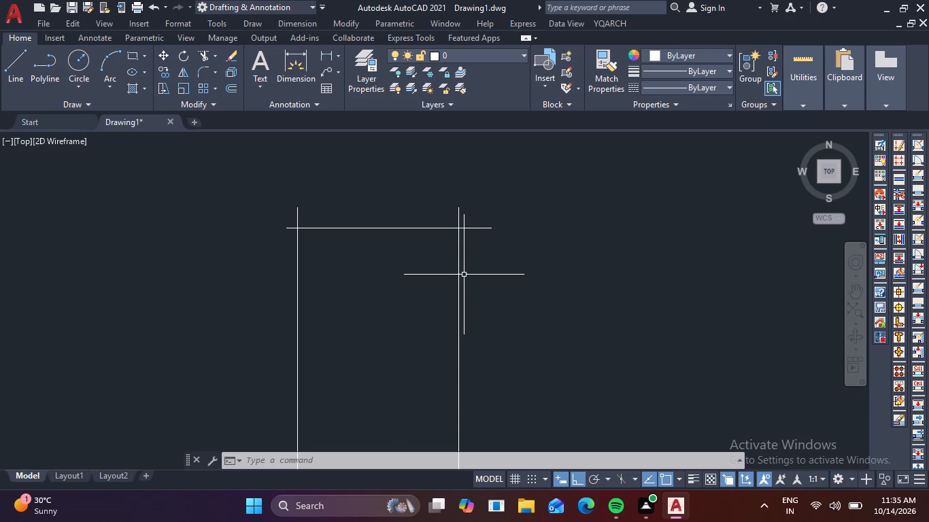
Offset the upper horizontal line 14'3" downward.
{"action": "key", "text": "o"}
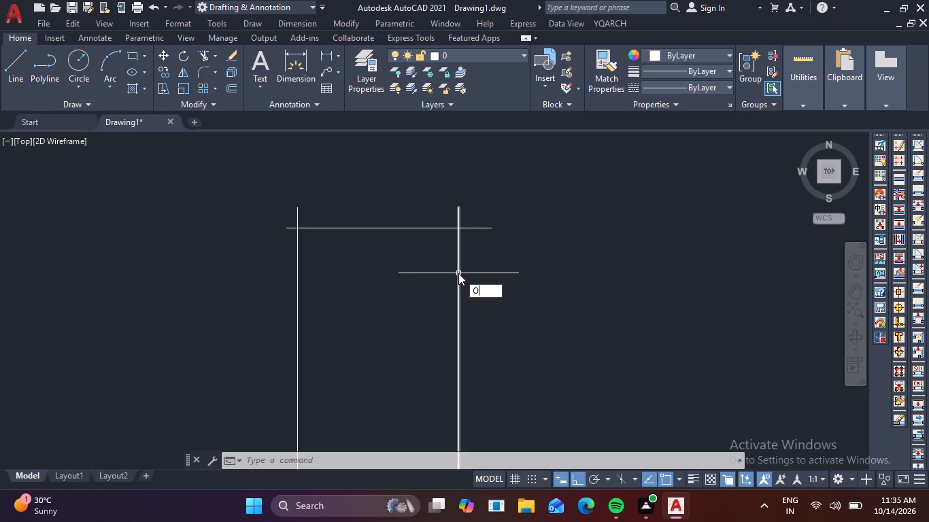
{"action": "key", "text": "Return"}
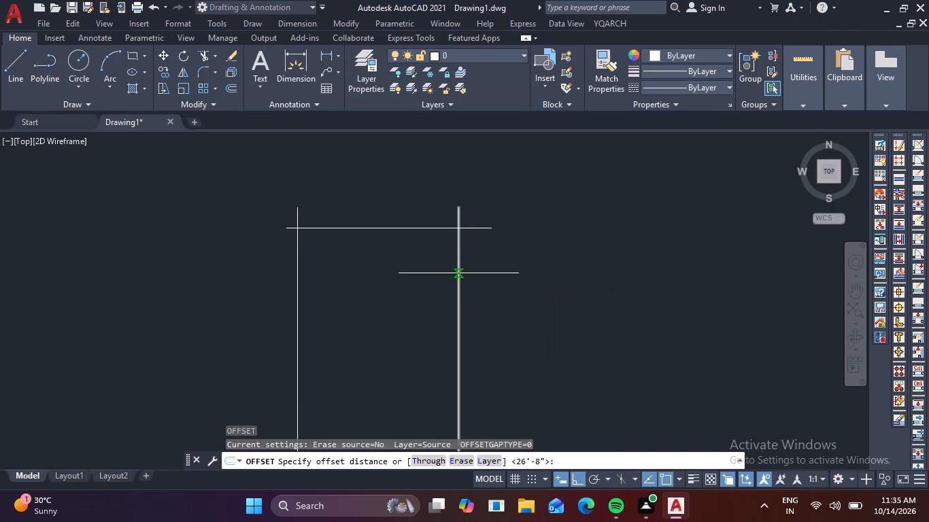
{"action": "type", "text": "14"}
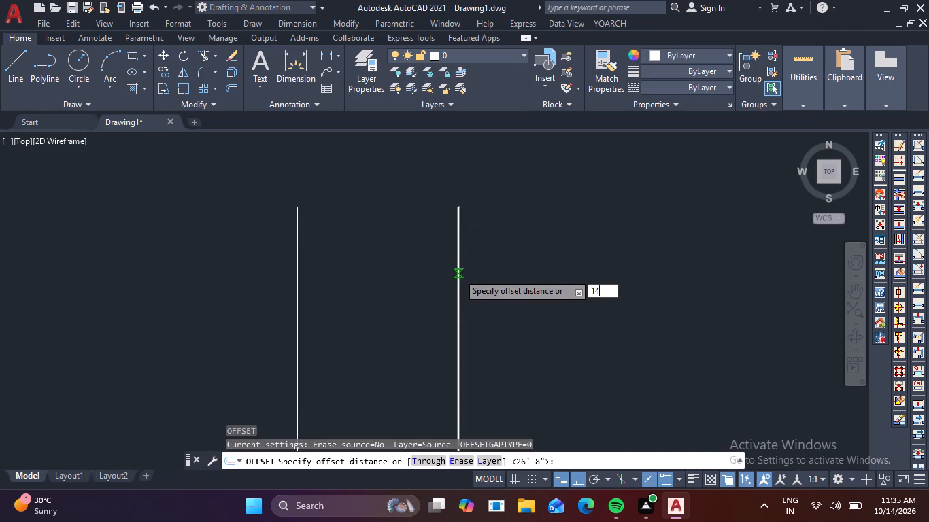
{"action": "key", "text": "apostrophe"}
{"action": "key", "text": "3"}
{"action": "key", "text": "shift+quotedbl"}
{"action": "key", "text": "Return"}
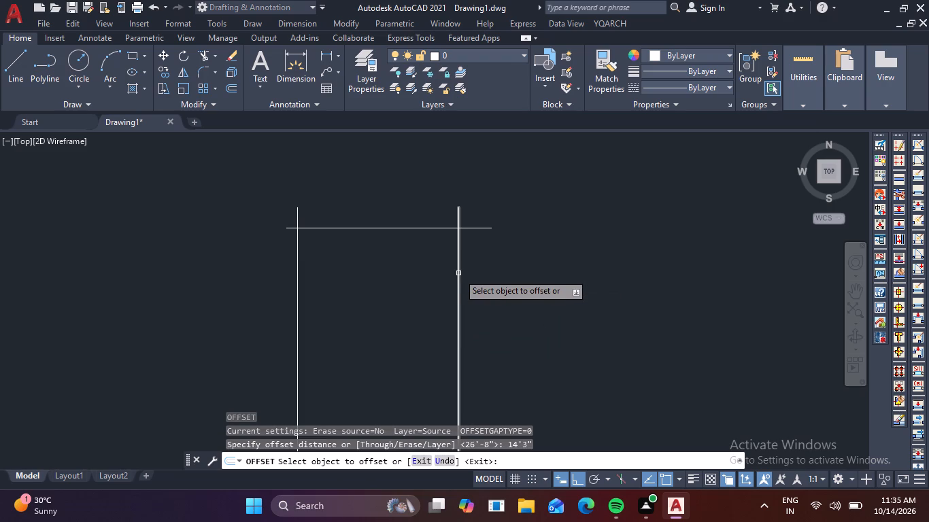
{"action": "left_click", "coordinate": [420, 228]}
{"action": "left_click", "coordinate": [420, 286]}
Offset the second horizontal line 10'3-1/2" downward to add a third horizontal line.
{"action": "left_click", "coordinate": [412, 313]}
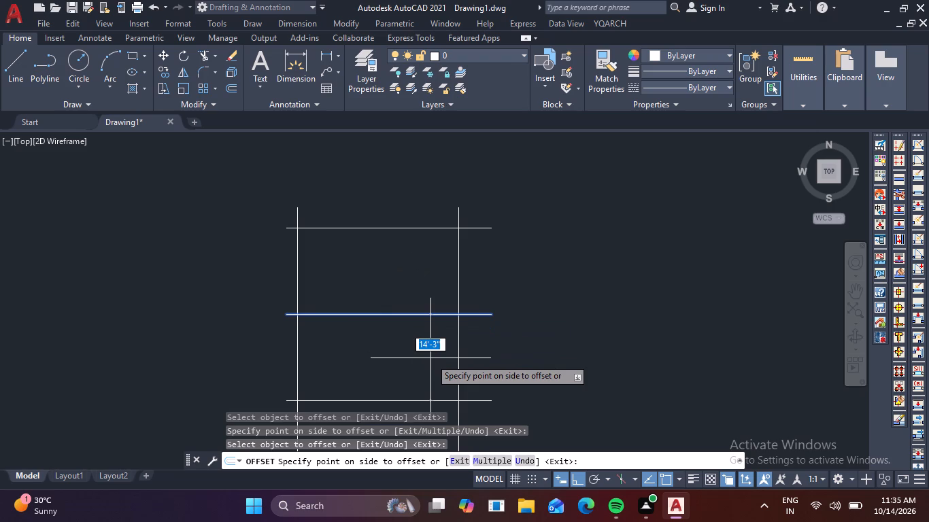
{"action": "type", "text": "10"}
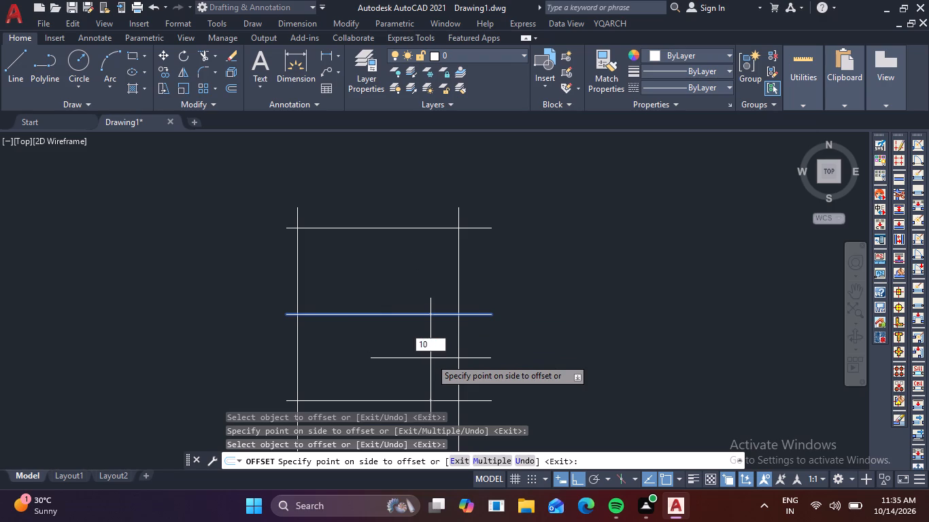
{"action": "key", "text": "3"}
{"action": "key", "text": "BackSpace"}
{"action": "type", "text": "'3"}
{"action": "key", "text": "minus"}
{"action": "type", "text": "1/2"}
{"action": "key", "text": "shift+quotedbl"}
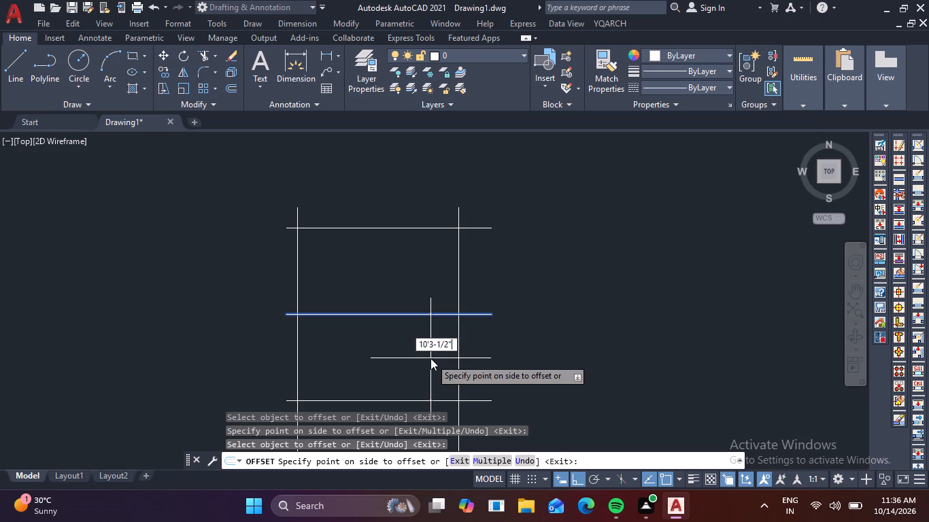
{"action": "key", "text": "Return"}
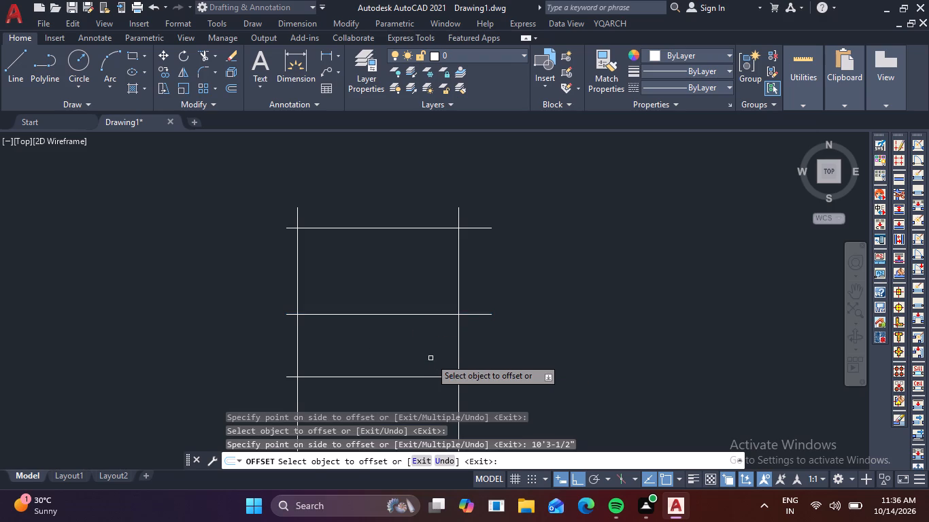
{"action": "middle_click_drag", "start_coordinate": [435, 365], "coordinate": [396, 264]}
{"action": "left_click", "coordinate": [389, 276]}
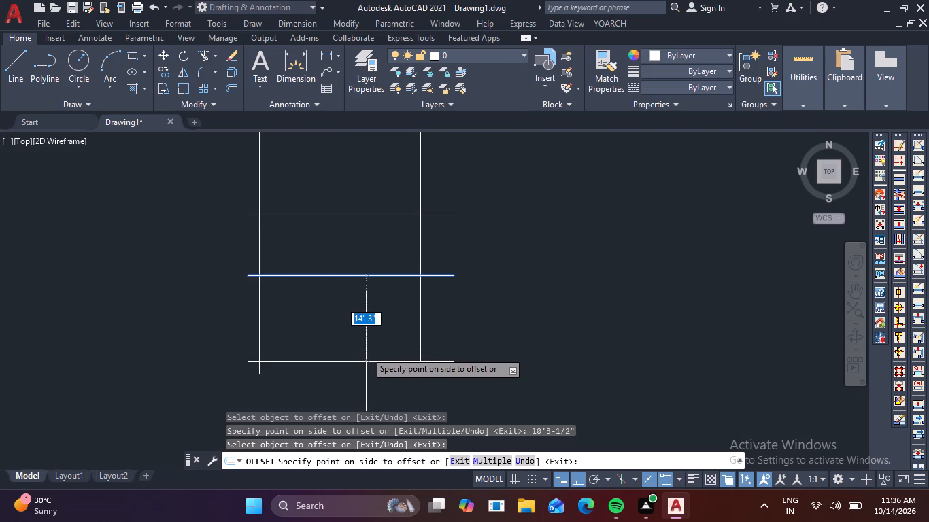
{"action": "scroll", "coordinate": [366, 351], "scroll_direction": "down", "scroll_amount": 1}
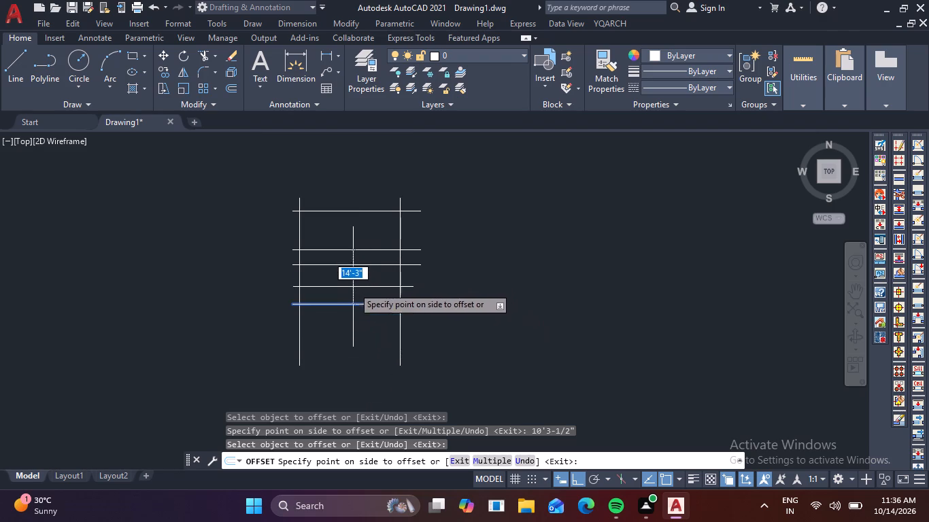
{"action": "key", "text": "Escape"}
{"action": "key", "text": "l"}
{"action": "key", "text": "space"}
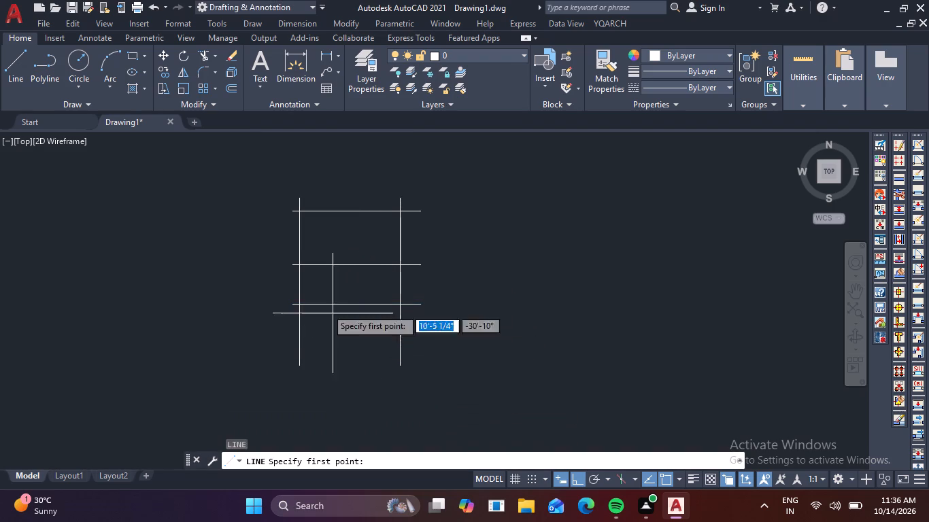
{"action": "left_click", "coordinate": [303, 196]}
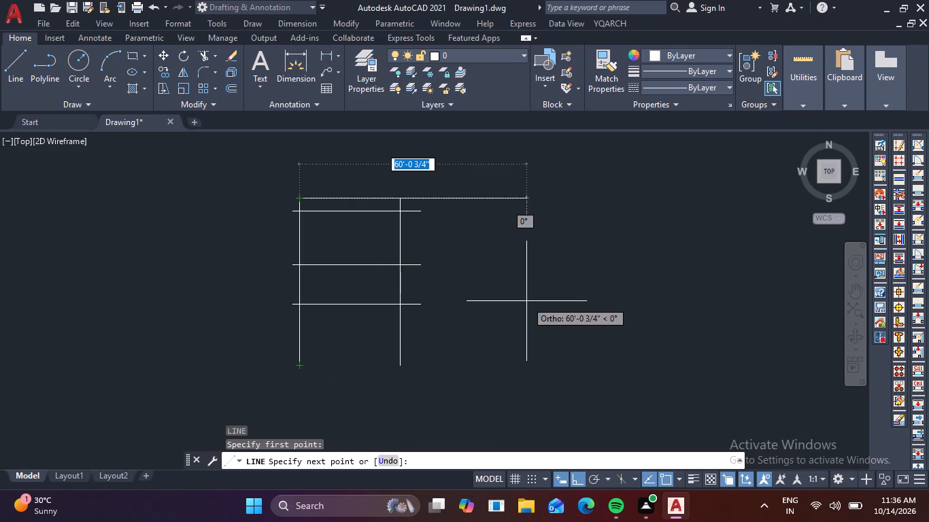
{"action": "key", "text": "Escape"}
Offset the lowest horizontal line 4'9" downward to add a fourth horizontal line.
{"action": "scroll", "coordinate": [377, 315], "scroll_direction": "up", "scroll_amount": 2}
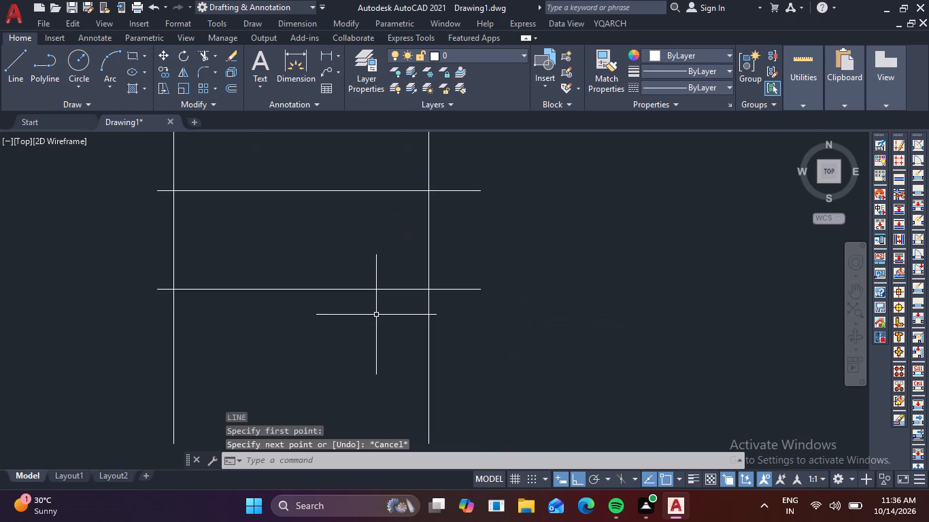
{"action": "key", "text": "o"}
{"action": "key", "text": "Return"}
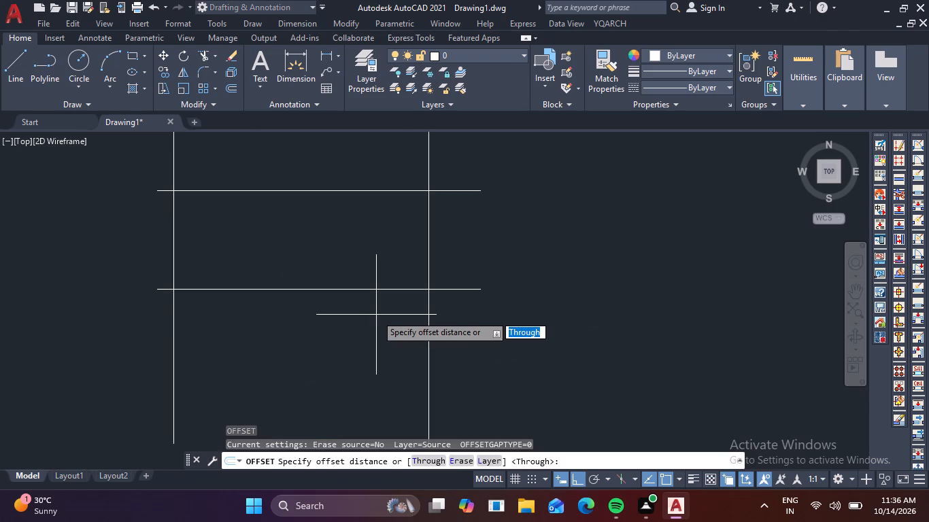
{"action": "key", "text": "4"}
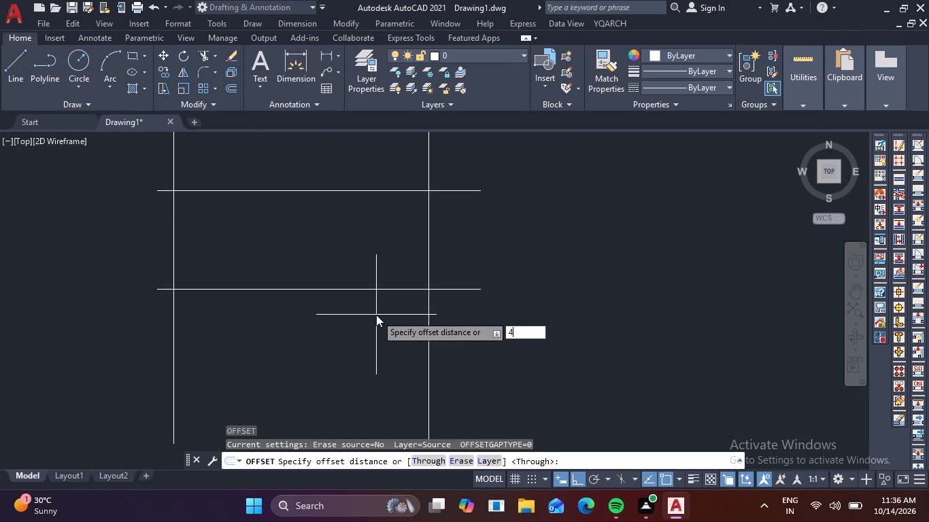
{"action": "type", "text": "'9\""}
{"action": "key", "text": "Return"}
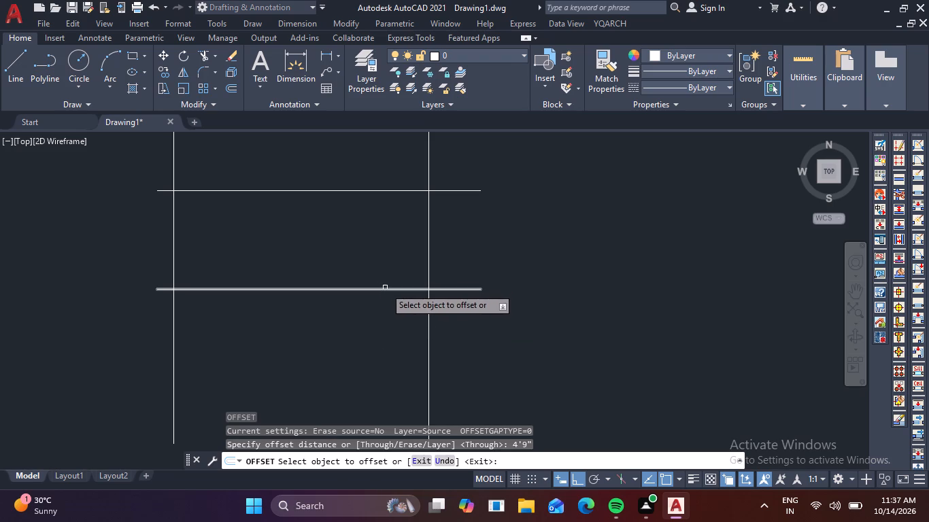
{"action": "left_click", "coordinate": [385, 288]}
{"action": "left_click", "coordinate": [387, 338]}
Offset the fourth horizontal line 8'6" downward to add a fifth horizontal line.
{"action": "middle_click_drag", "start_coordinate": [378, 348], "coordinate": [406, 268]}
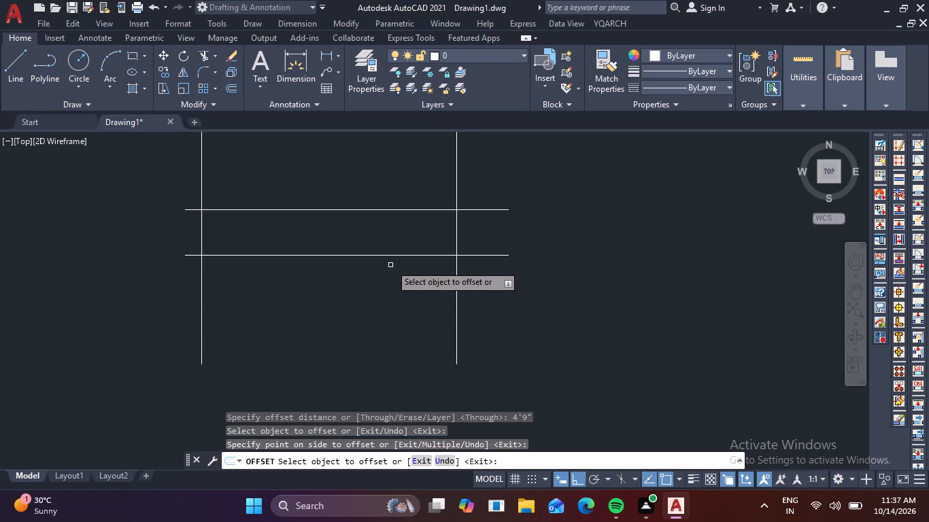
{"action": "left_click", "coordinate": [384, 253]}
{"action": "left_click", "coordinate": [382, 255]}
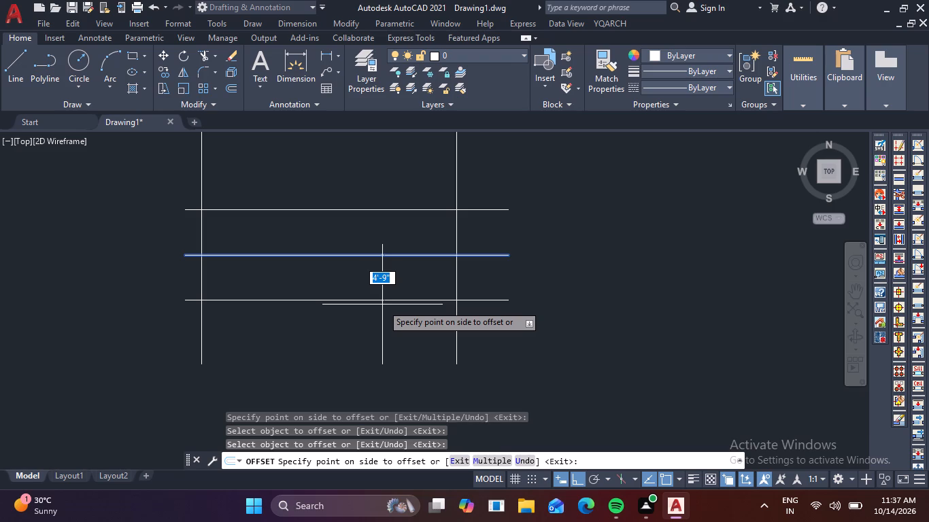
{"action": "key", "text": "8"}
{"action": "key", "text": "apostrophe"}
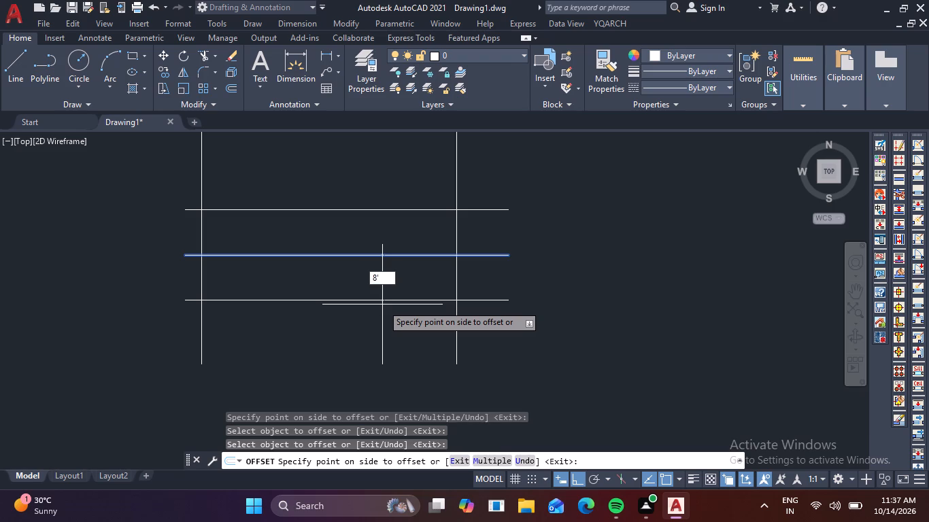
{"action": "key", "text": "6"}
{"action": "key", "text": "shift+quotedbl"}
{"action": "key", "text": "Return"}
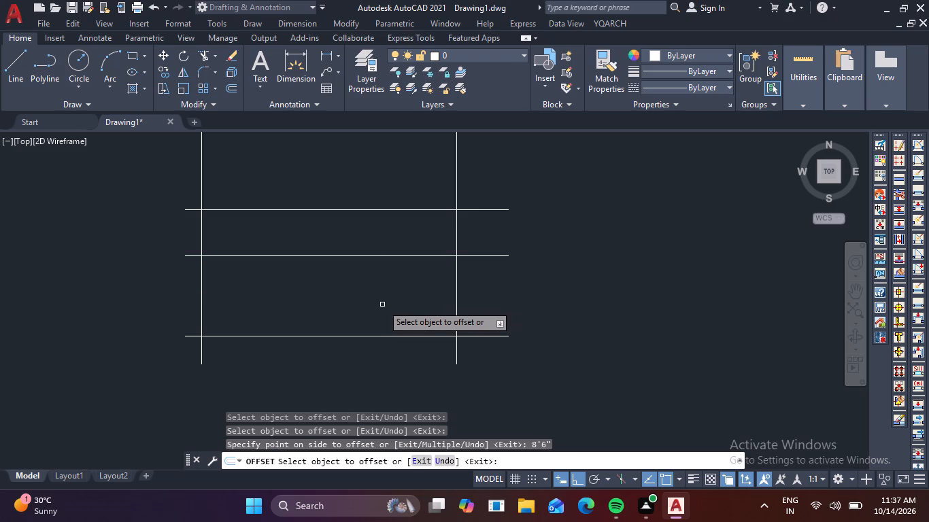
Offset the fifth horizontal line 7' downward to add the bottom horizontal line, and end the Offset command.
{"action": "left_click", "coordinate": [385, 336]}
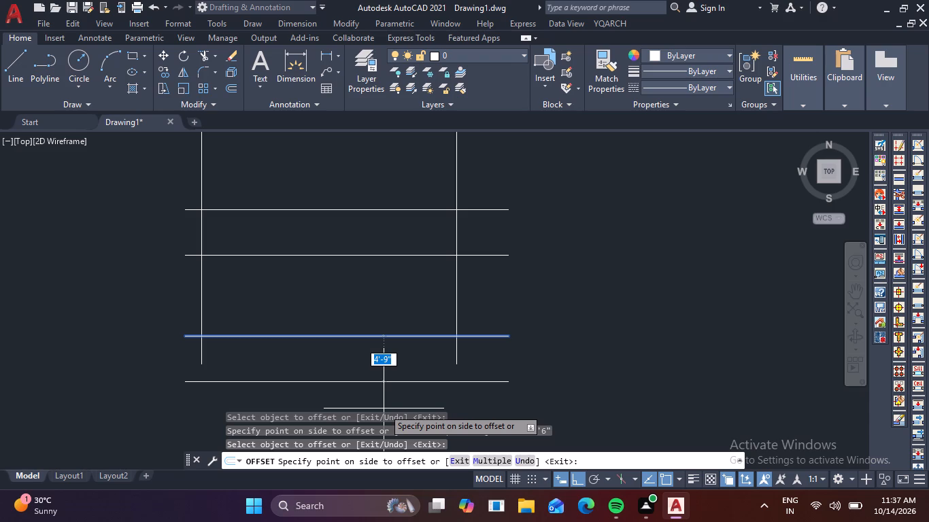
{"action": "type", "text": "7'"}
{"action": "key", "text": "Return"}
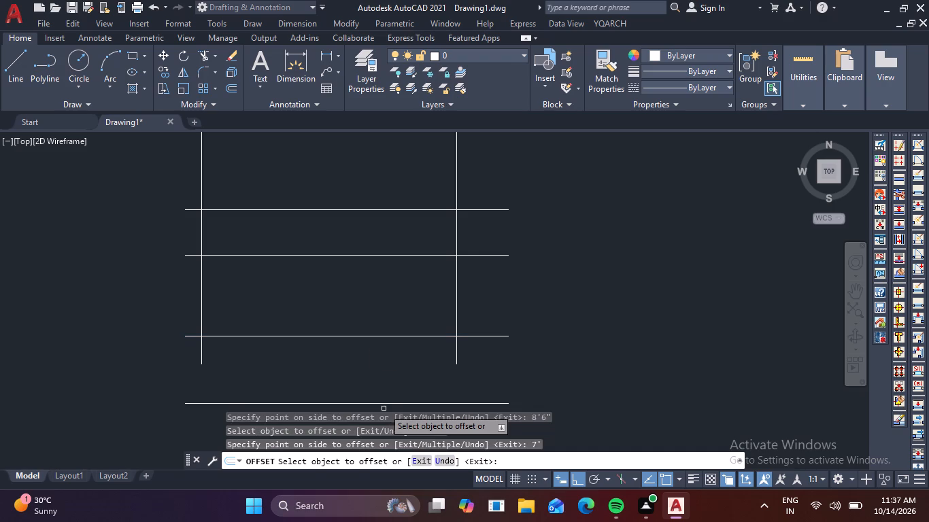
{"action": "middle_click_drag", "start_coordinate": [396, 364], "coordinate": [384, 334]}
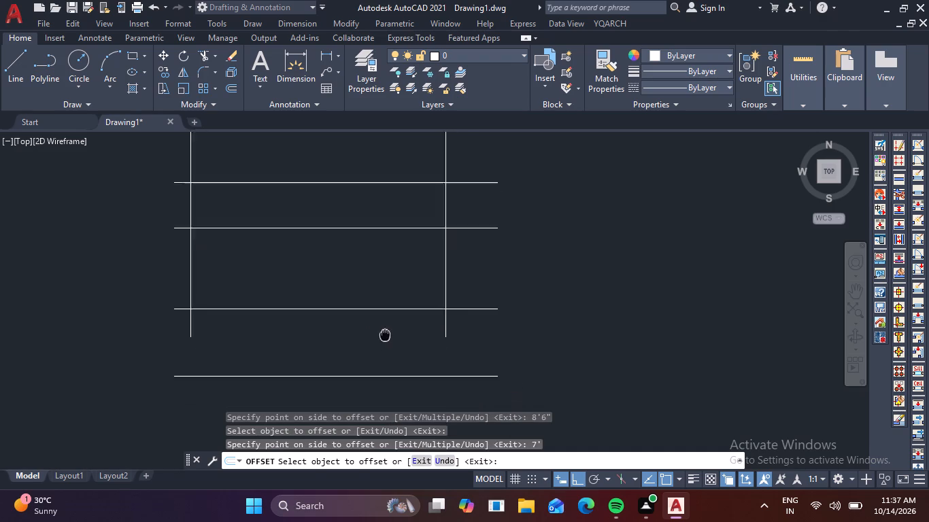
{"action": "middle_click_drag", "start_coordinate": [384, 334], "coordinate": [383, 294]}
{"action": "key", "text": "Escape"}
{"action": "key", "text": "Escape"}
{"action": "key", "text": "Escape"}
{"action": "key", "text": "Escape"}
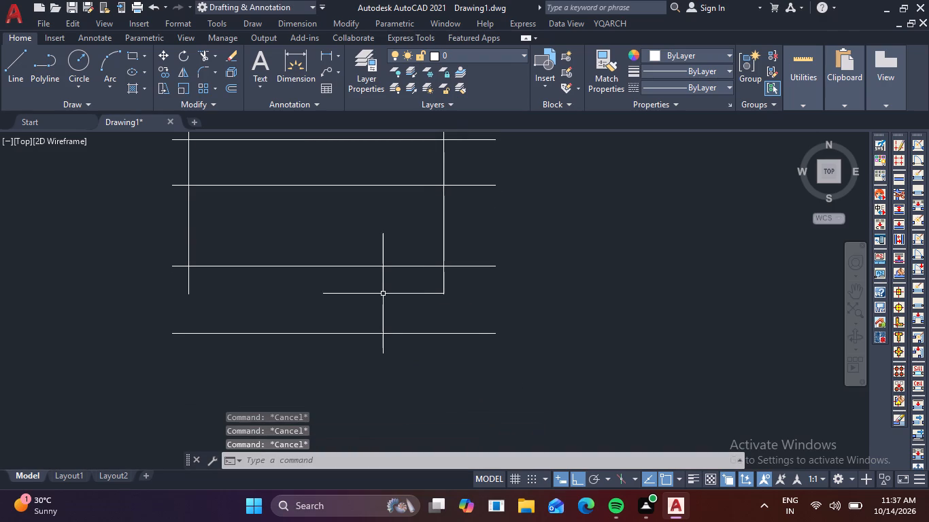
Extend the lower ends of both vertical lines to the bottom horizontal line.
{"action": "key", "text": "e"}
{"action": "type", "text": "X"}
{"action": "key", "text": "space"}
{"action": "left_click", "coordinate": [172, 290]}
{"action": "left_click", "coordinate": [218, 283]}
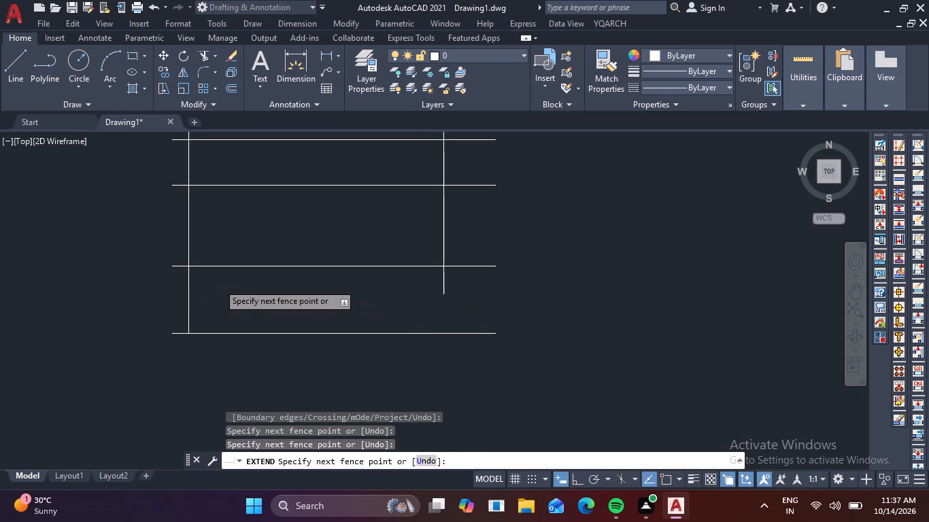
{"action": "left_click_drag", "start_coordinate": [432, 288], "coordinate": [441, 288]}
{"action": "left_click", "coordinate": [464, 285]}
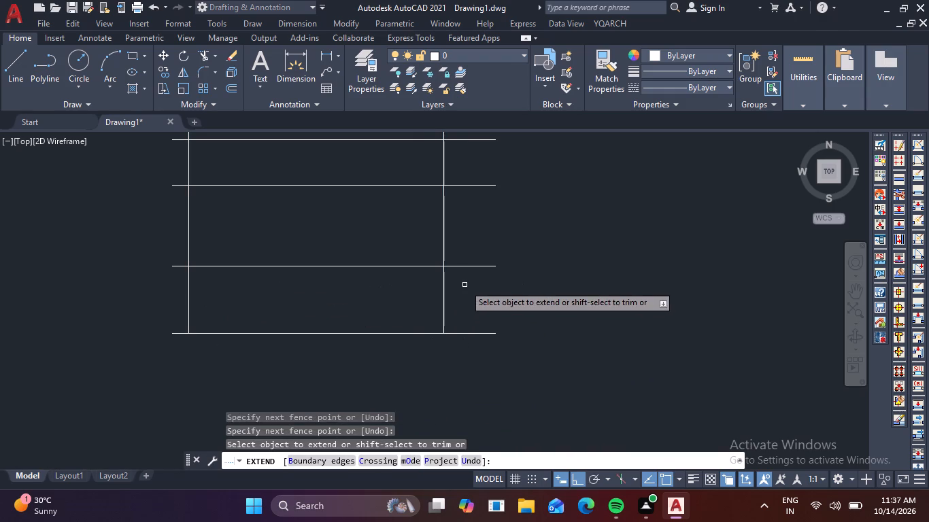
{"action": "key", "text": "Escape"}
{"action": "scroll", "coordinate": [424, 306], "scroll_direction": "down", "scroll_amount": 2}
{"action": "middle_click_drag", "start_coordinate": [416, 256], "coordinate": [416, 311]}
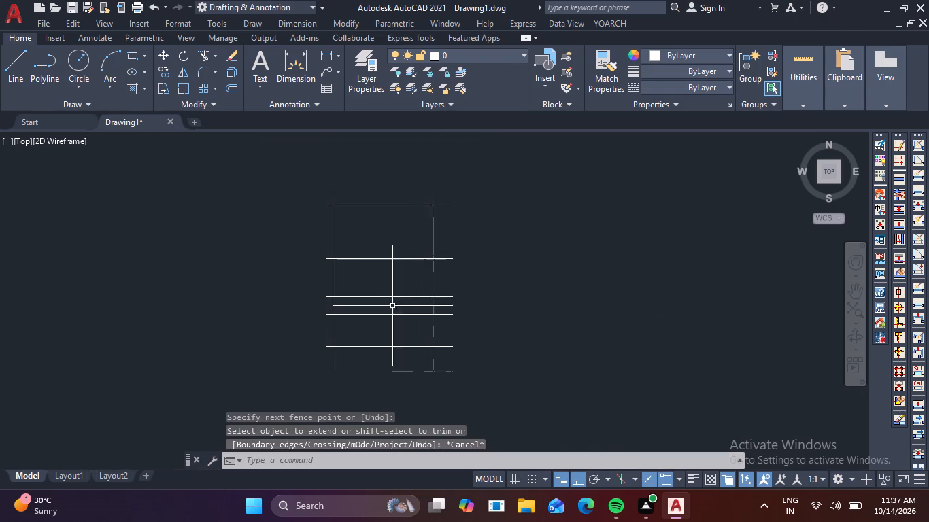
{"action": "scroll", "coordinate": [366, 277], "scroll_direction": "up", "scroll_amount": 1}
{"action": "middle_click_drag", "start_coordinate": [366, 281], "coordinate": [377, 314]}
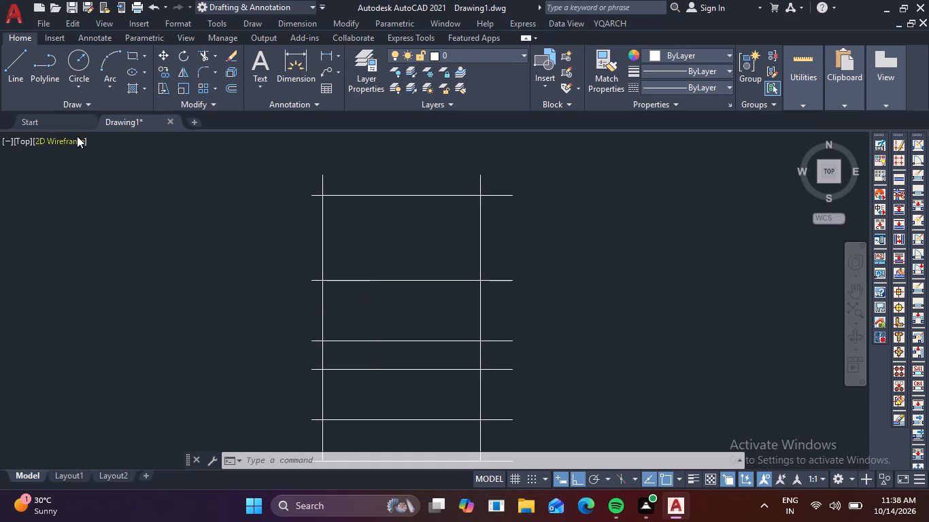
Draw a 4'6" by 5'6" rectangle in the empty space to the left of the grid lines.
{"action": "left_click", "coordinate": [129, 52]}
{"action": "left_click", "coordinate": [120, 213]}
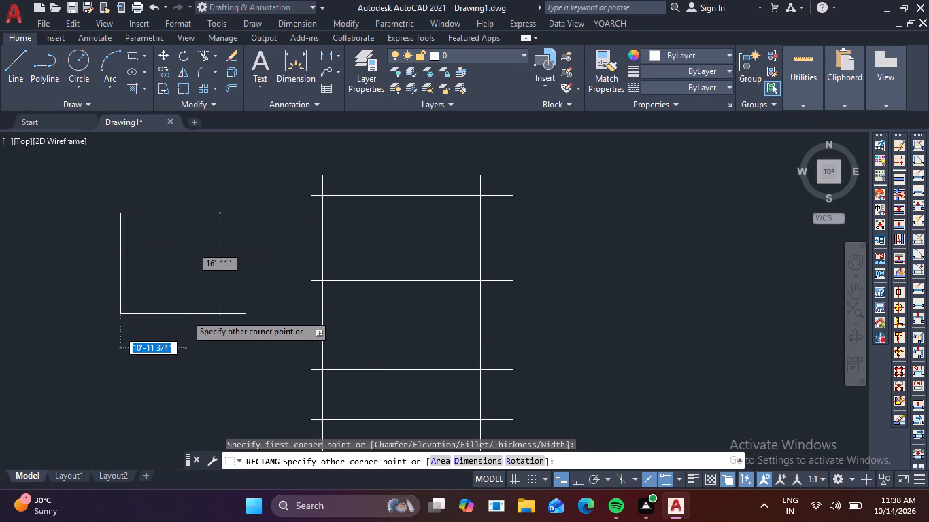
{"action": "key", "text": "4"}
{"action": "key", "text": "apostrophe"}
{"action": "type", "text": "6\""}
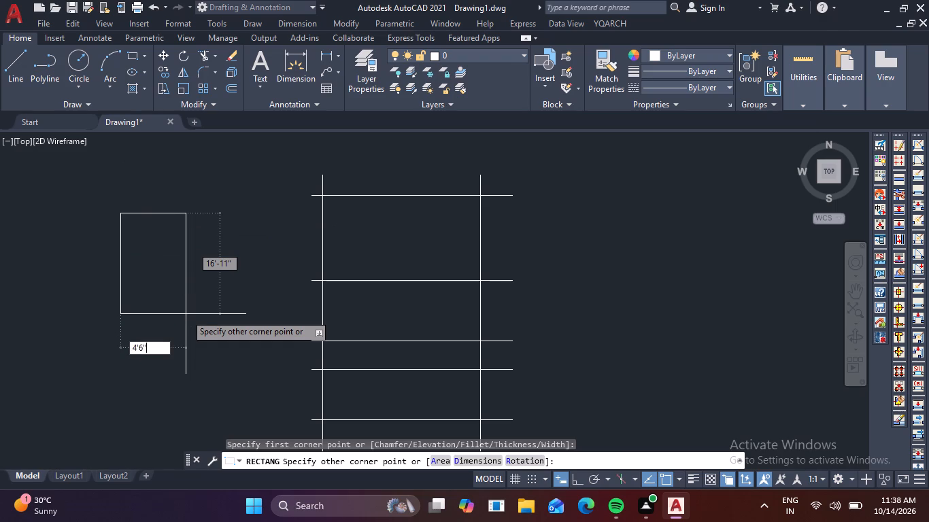
{"action": "key", "text": "Tab"}
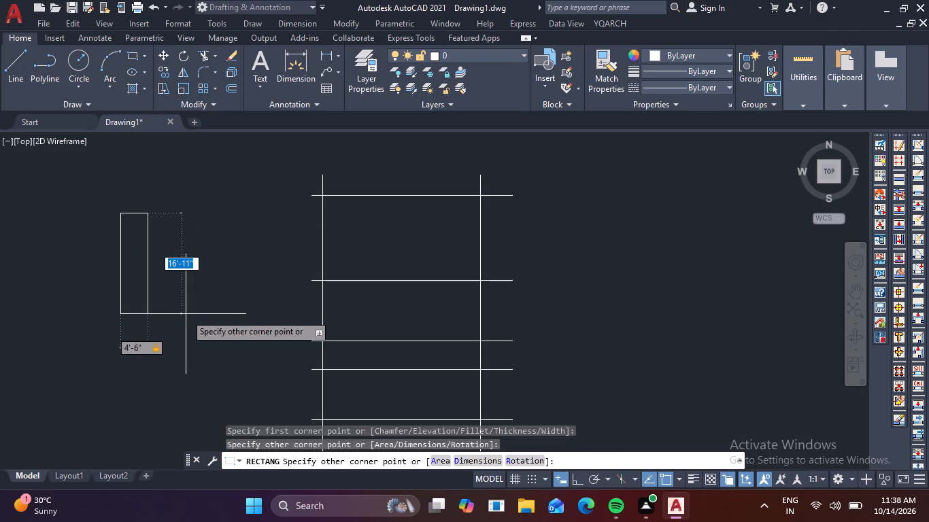
{"action": "key", "text": "5"}
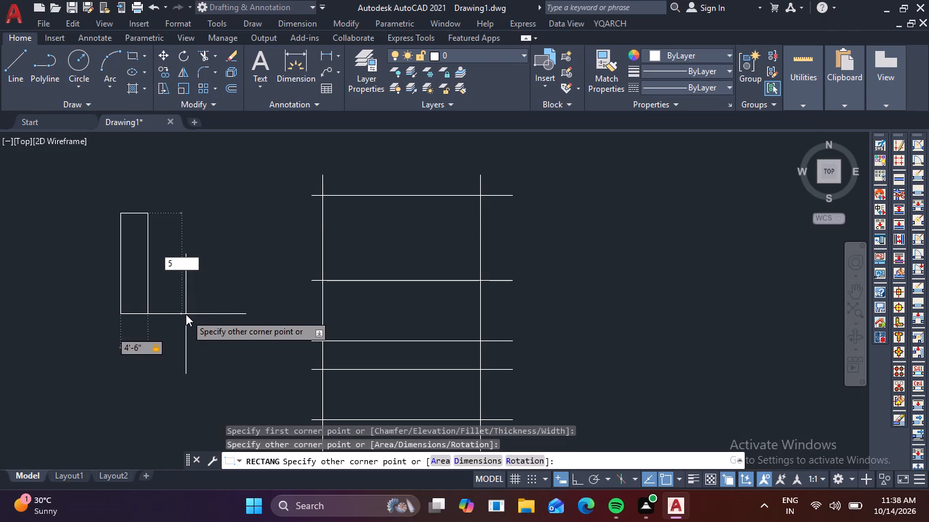
{"action": "key", "text": "apostrophe"}
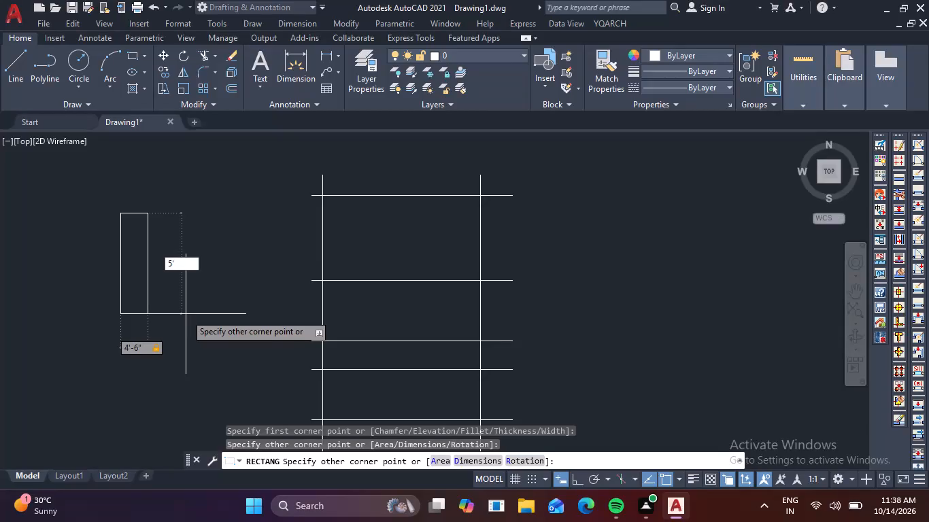
{"action": "key", "text": "6"}
{"action": "key", "text": "shift+quotedbl"}
{"action": "key", "text": "Return"}
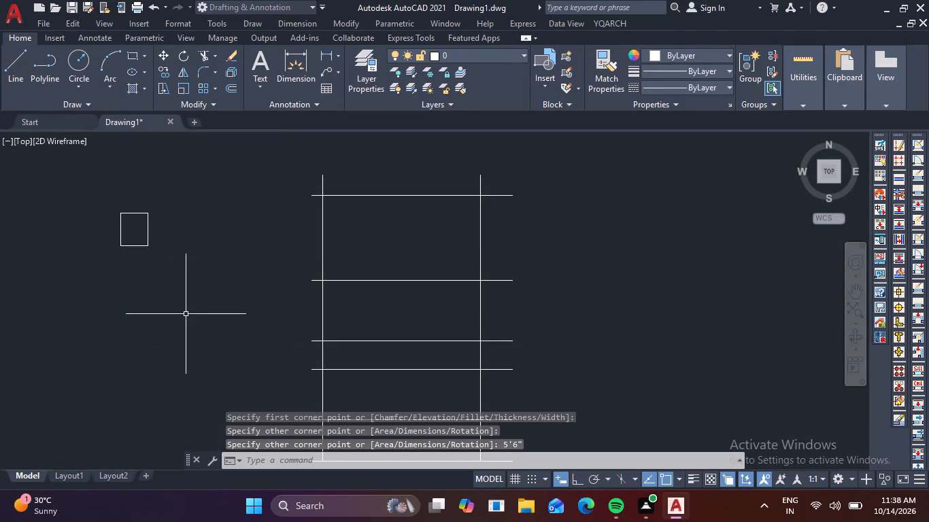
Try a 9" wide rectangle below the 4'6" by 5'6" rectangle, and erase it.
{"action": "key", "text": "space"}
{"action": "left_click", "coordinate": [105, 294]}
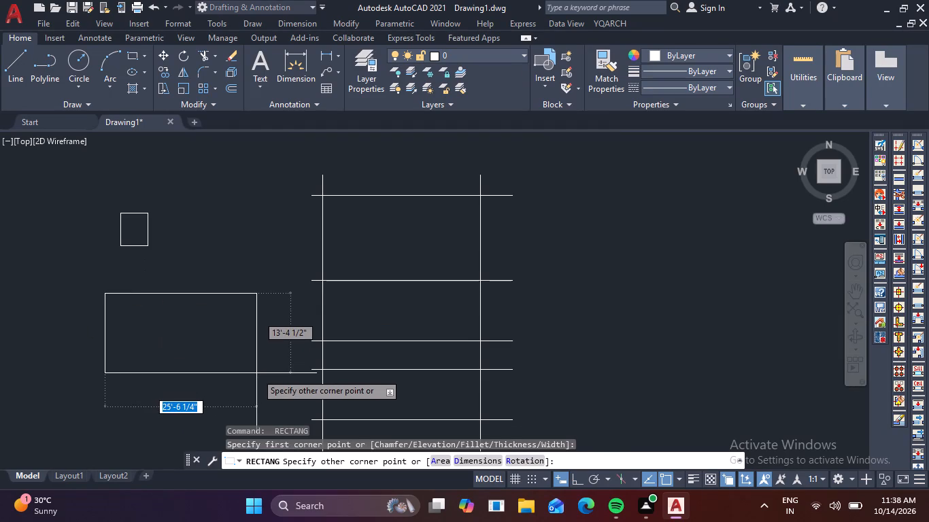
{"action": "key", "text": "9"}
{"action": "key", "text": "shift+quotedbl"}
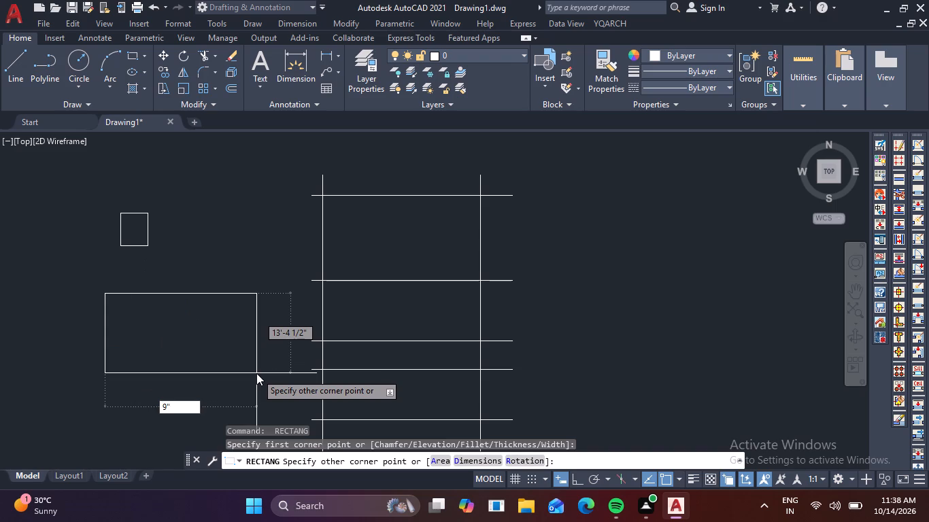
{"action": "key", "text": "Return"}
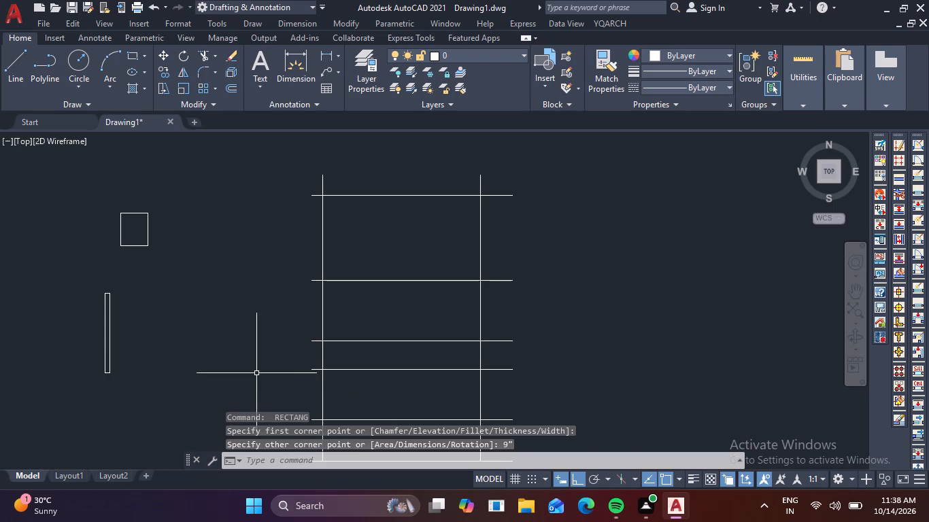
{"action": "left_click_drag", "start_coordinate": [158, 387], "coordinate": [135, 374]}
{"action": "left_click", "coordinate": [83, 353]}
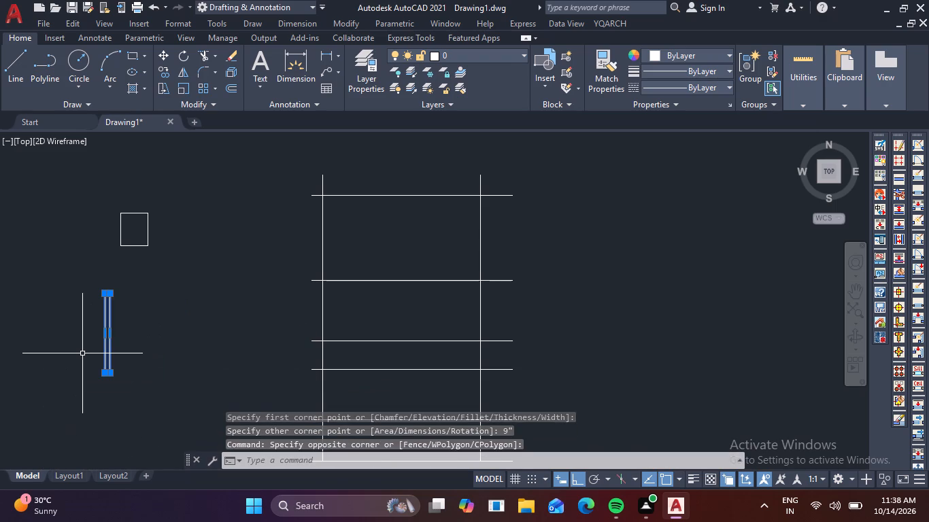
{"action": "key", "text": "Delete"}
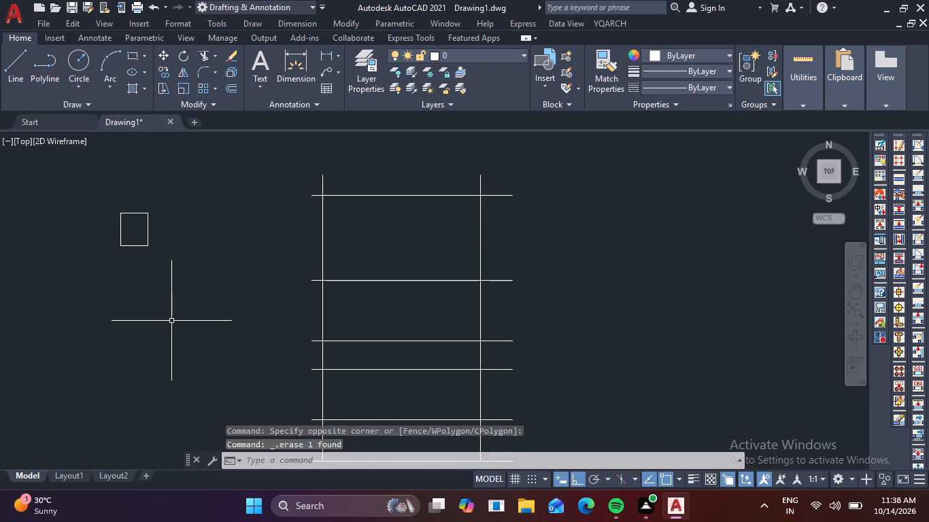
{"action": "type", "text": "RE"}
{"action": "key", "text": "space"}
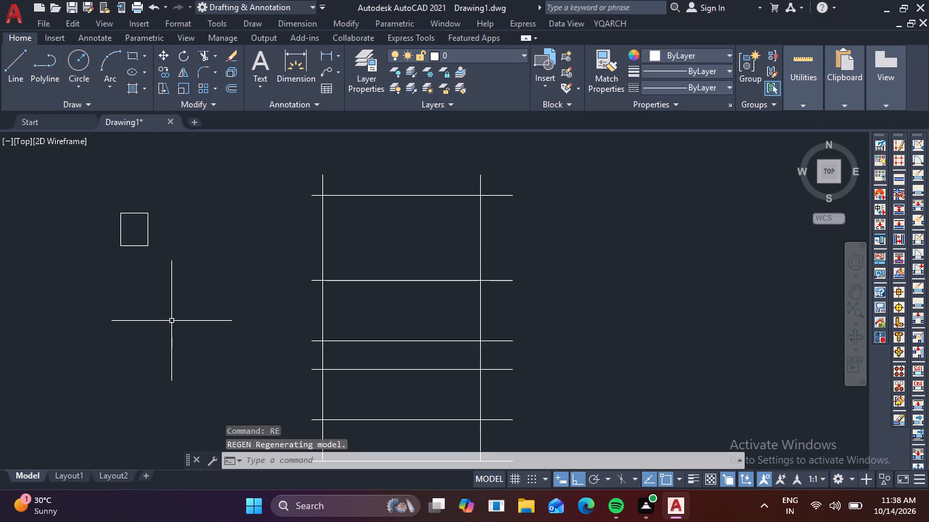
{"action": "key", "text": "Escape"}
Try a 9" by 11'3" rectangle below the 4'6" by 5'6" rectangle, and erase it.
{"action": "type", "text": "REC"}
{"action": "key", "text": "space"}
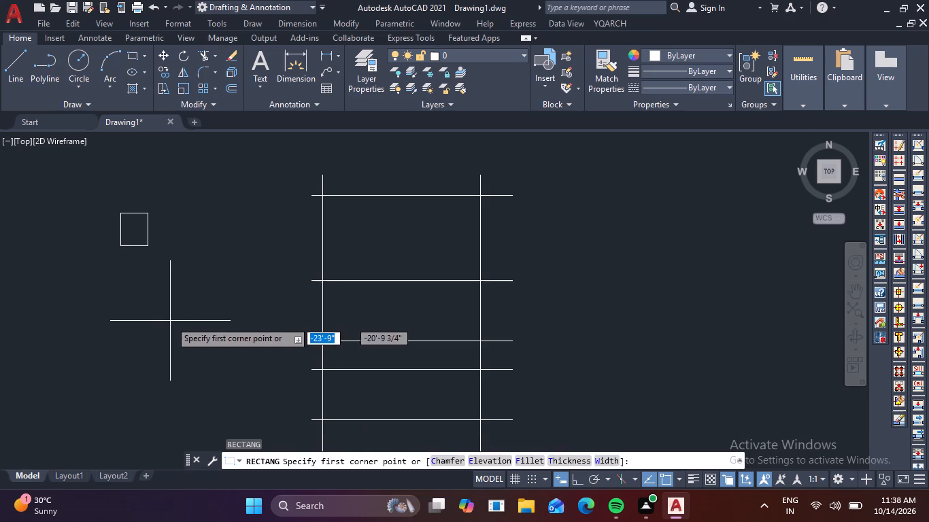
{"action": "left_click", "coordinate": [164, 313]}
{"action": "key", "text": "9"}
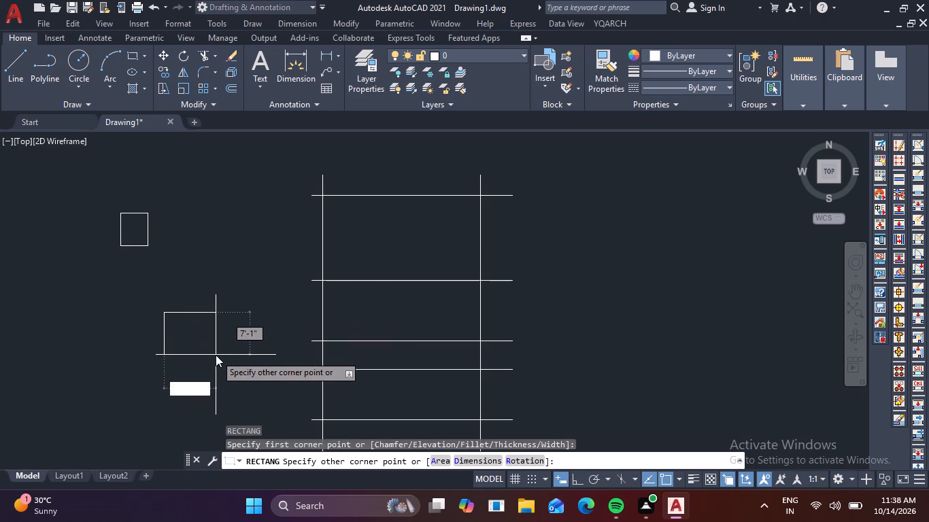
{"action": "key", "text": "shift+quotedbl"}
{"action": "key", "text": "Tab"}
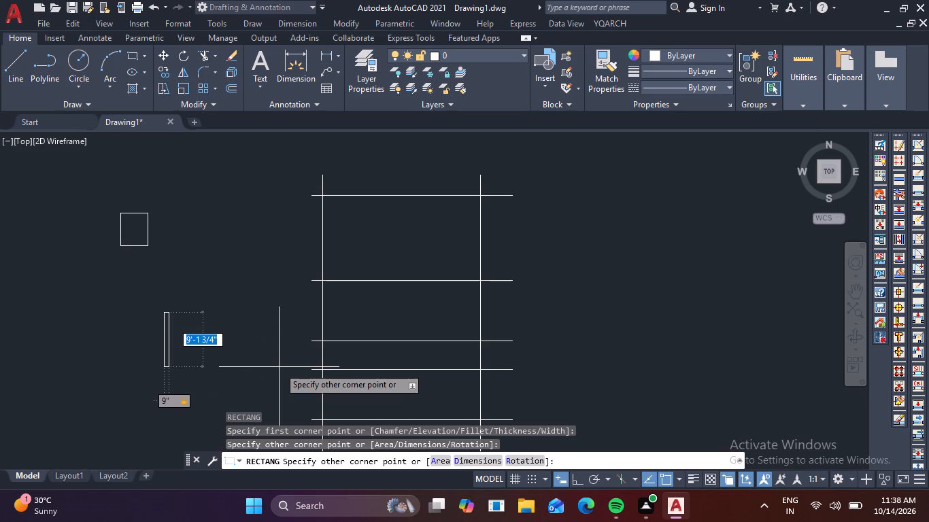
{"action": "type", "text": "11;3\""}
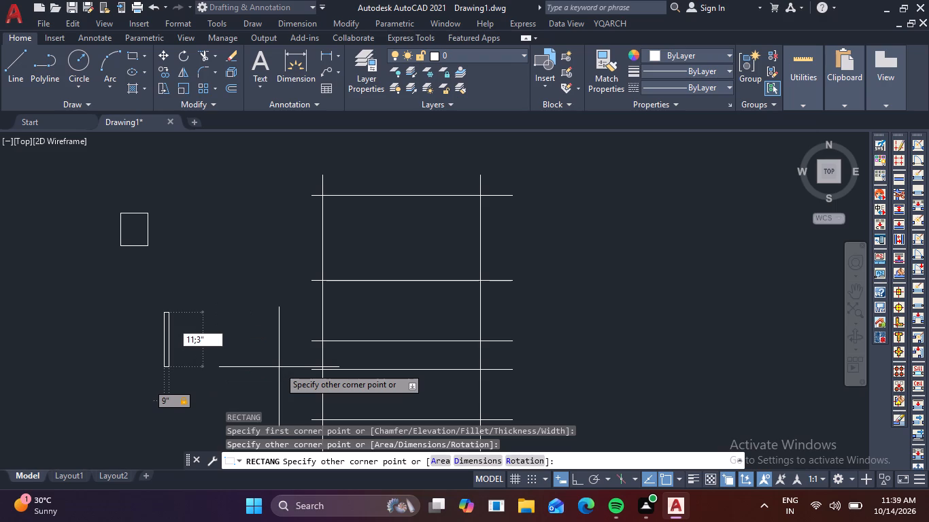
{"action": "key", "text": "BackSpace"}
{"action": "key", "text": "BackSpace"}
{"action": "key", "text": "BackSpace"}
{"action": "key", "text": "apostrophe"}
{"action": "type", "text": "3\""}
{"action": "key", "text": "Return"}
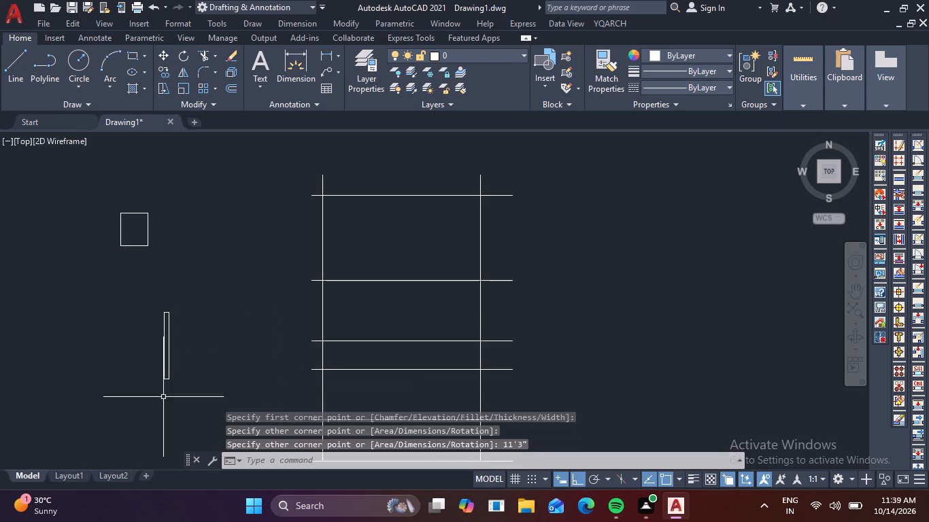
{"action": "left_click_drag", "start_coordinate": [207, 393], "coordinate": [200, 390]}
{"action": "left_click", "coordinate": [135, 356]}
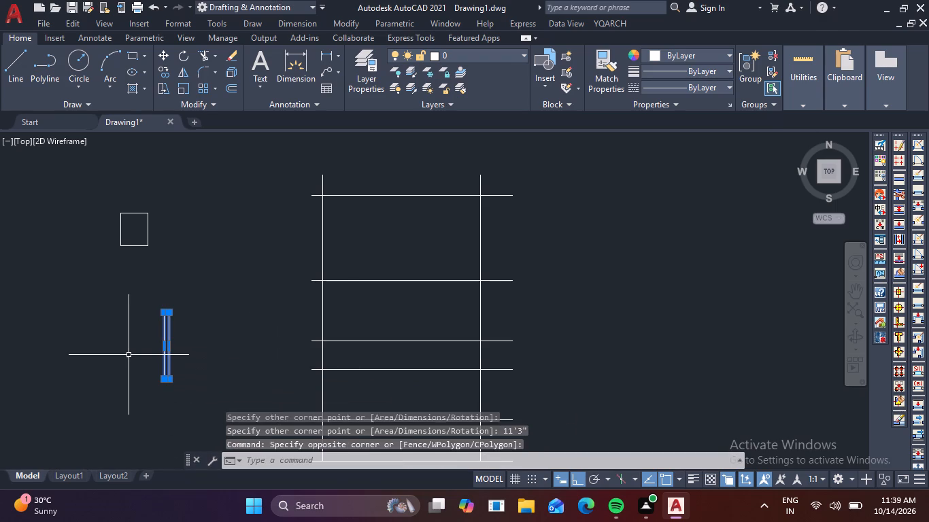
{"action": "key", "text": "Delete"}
Draw a 9" by 1'3" rectangle below the 4'6" by 5'6" rectangle.
{"action": "type", "text": "REC"}
{"action": "key", "text": "space"}
{"action": "left_click", "coordinate": [137, 294]}
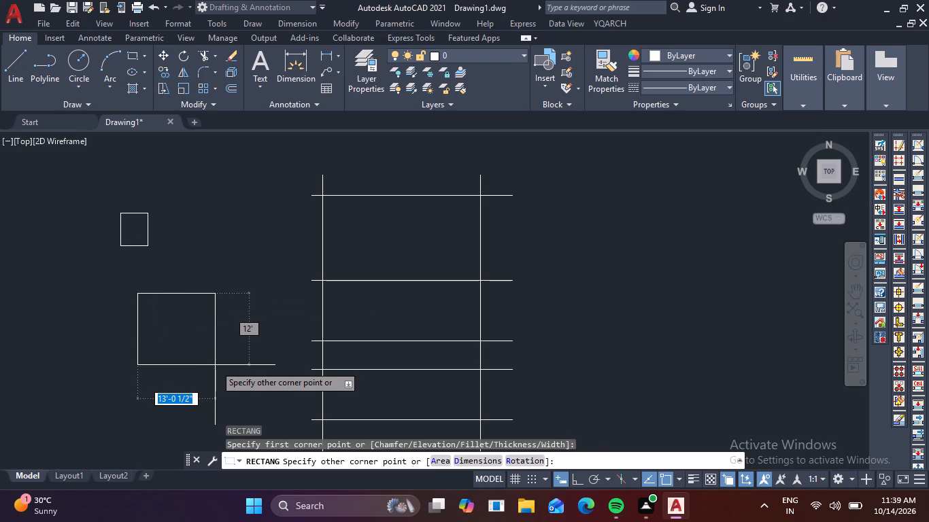
{"action": "key", "text": "9"}
{"action": "key", "text": "shift+quotedbl"}
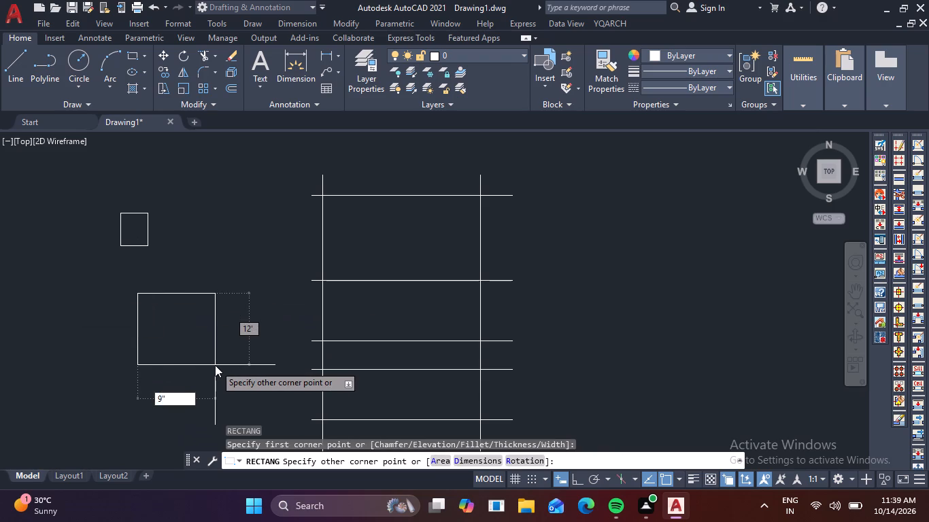
{"action": "key", "text": "Tab"}
{"action": "key", "text": "1"}
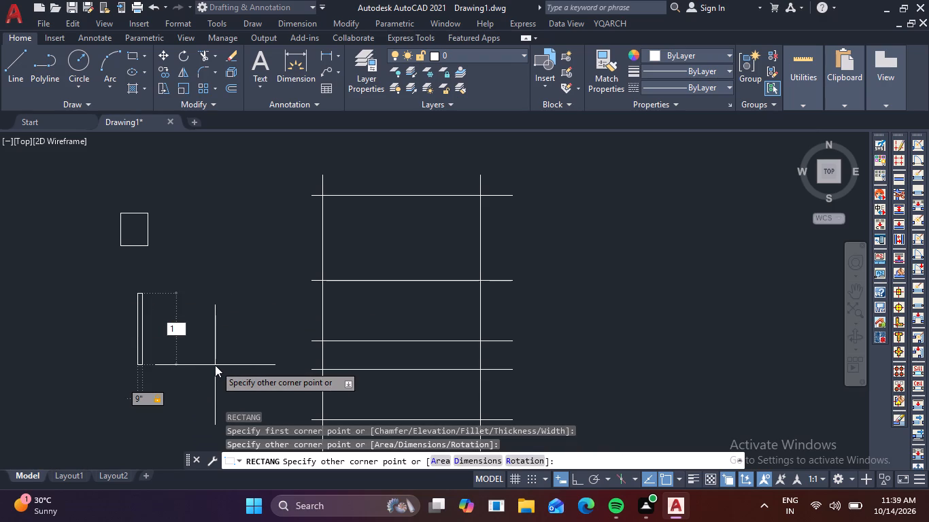
{"action": "type", "text": "'3"}
{"action": "key", "text": "shift+quotedbl"}
{"action": "key", "text": "Return"}
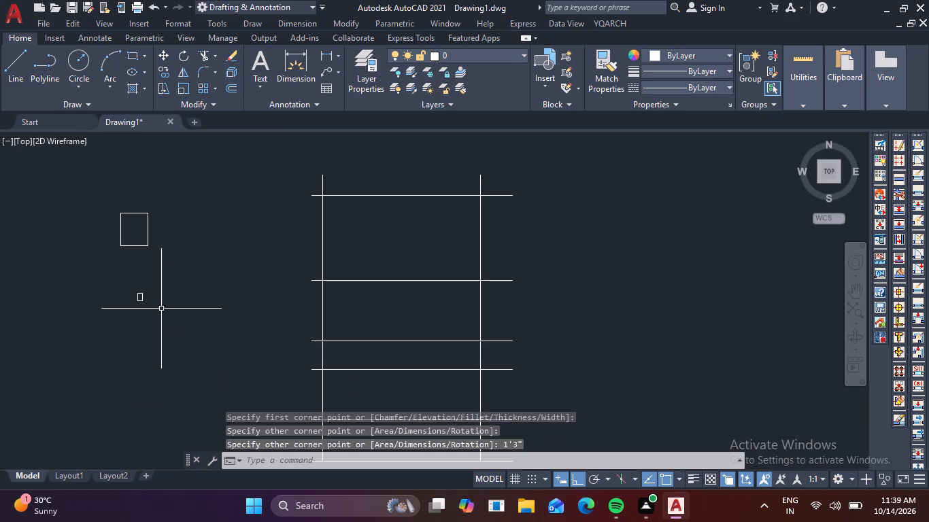
Copy the 9" by 1'3" rectangle from its centre to the centre of the 4'6" by 5'6" rectangle, with Ortho off.
{"action": "scroll", "coordinate": [154, 317], "scroll_direction": "up", "scroll_amount": 3}
{"action": "middle_click_drag", "start_coordinate": [135, 295], "coordinate": [159, 359]}
{"action": "left_click", "coordinate": [149, 353]}
{"action": "left_click", "coordinate": [54, 247]}
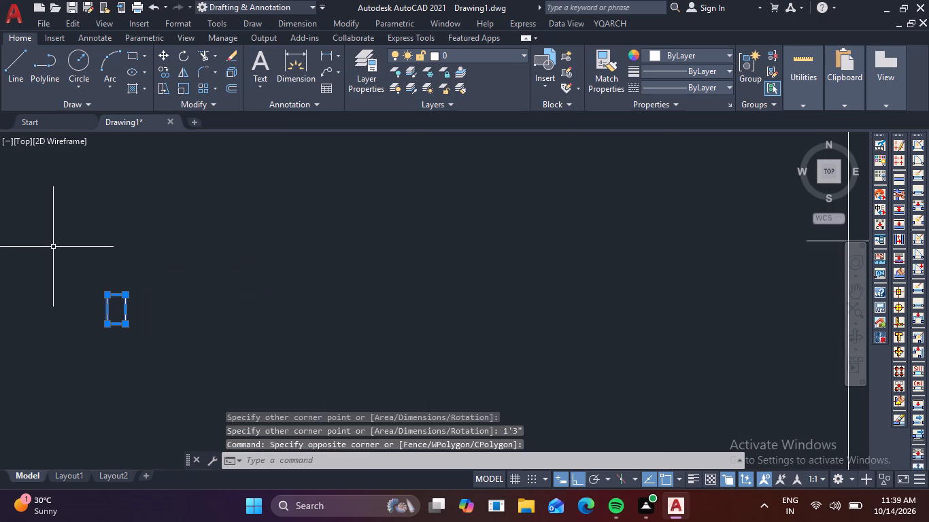
{"action": "type", "text": "CO"}
{"action": "key", "text": "space"}
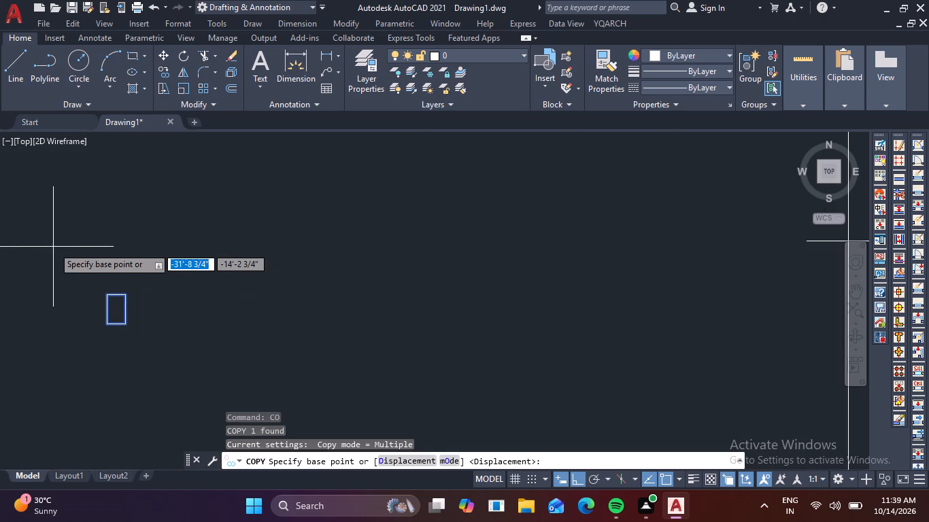
{"action": "left_click", "coordinate": [114, 312]}
{"action": "scroll", "coordinate": [139, 289], "scroll_direction": "down", "scroll_amount": 2}
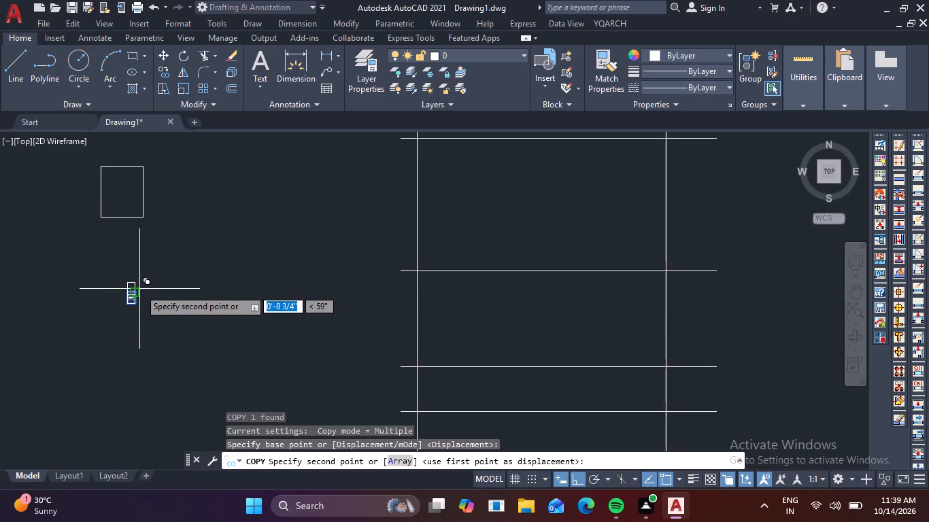
{"action": "middle_click_drag", "start_coordinate": [152, 307], "coordinate": [182, 377]}
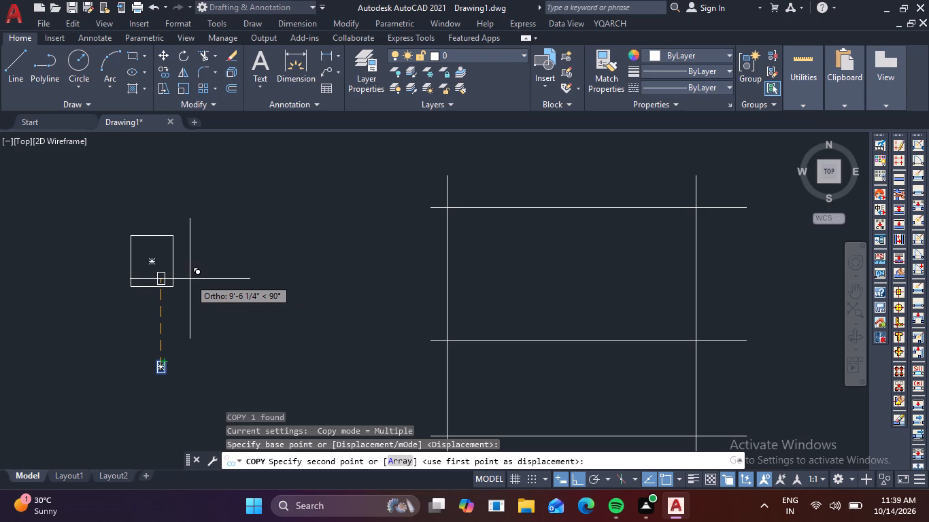
{"action": "key", "text": "F8"}
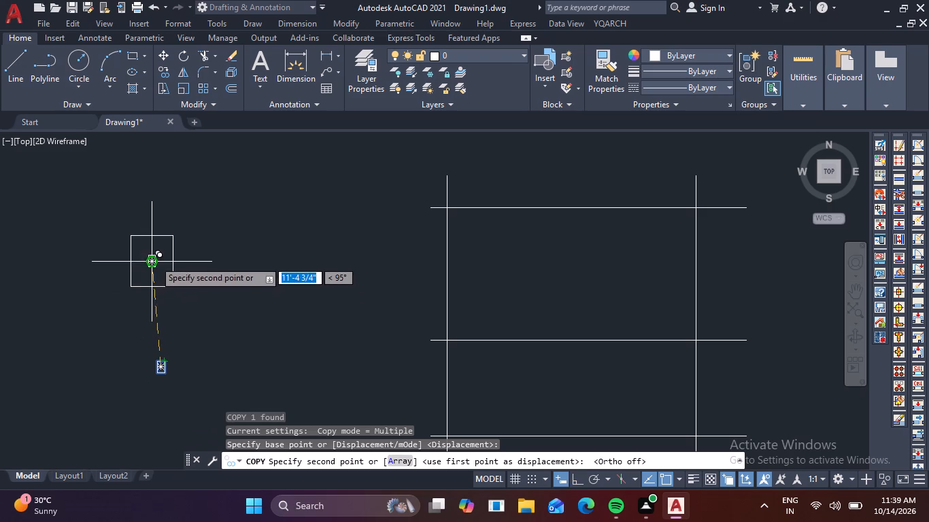
{"action": "scroll", "coordinate": [154, 260], "scroll_direction": "up", "scroll_amount": 2}
{"action": "left_click", "coordinate": [148, 264]}
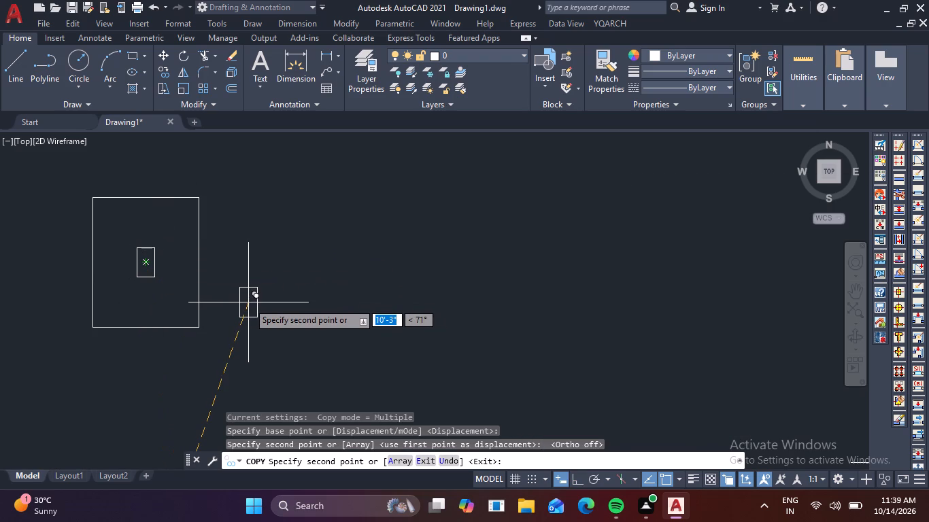
{"action": "key", "text": "Escape"}
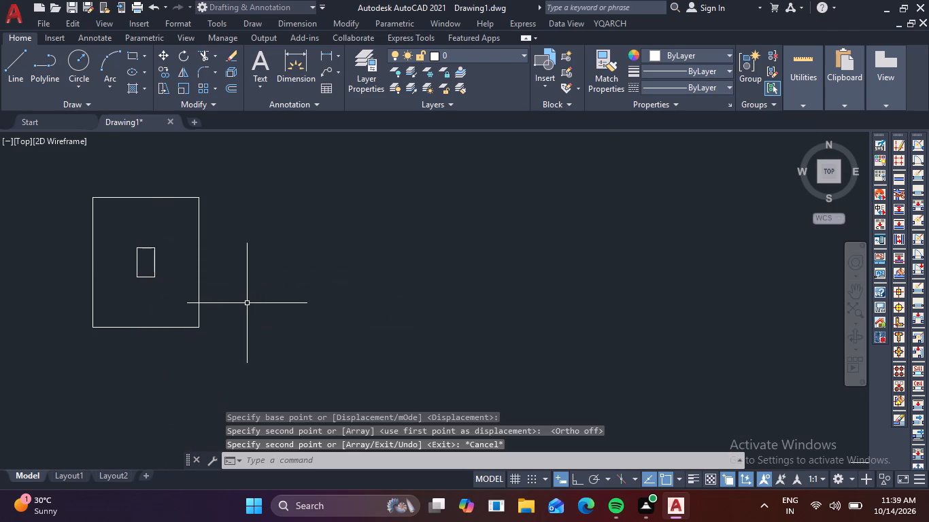
Draw diagonal lines joining the inner rectangle's two right corners to the matching right corners of the 4'6" by 5'6" rectangle, with Ortho off.
{"action": "type", "text": "L"}
{"action": "key", "text": "space"}
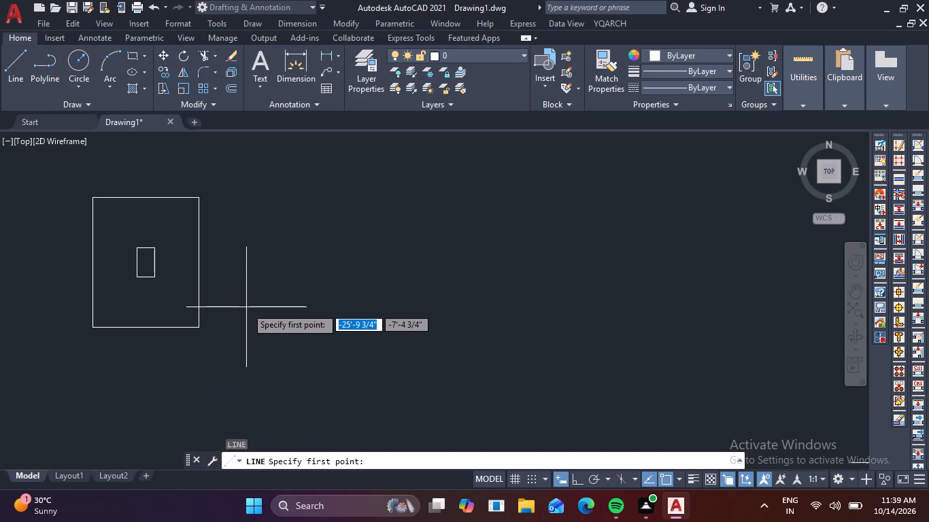
{"action": "key", "text": "F8"}
{"action": "key", "text": "F8"}
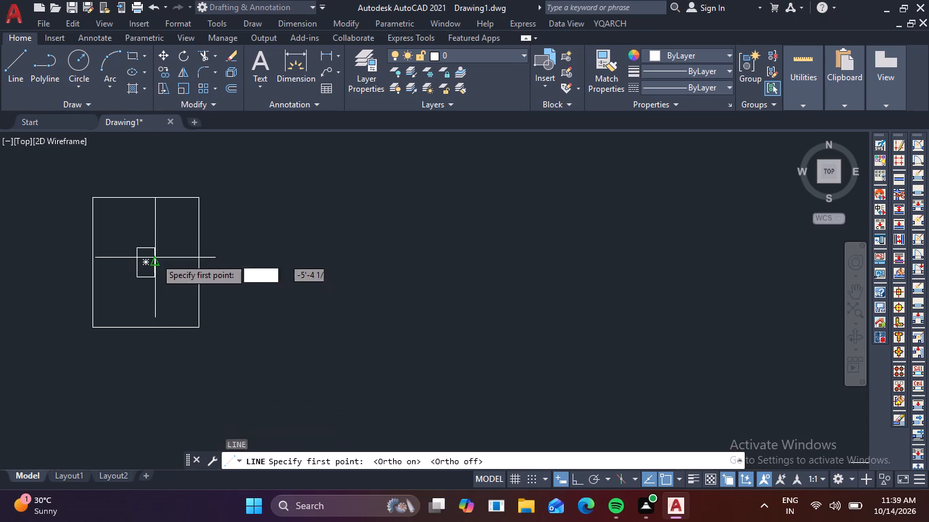
{"action": "left_click", "coordinate": [154, 251]}
{"action": "left_click", "coordinate": [196, 198]}
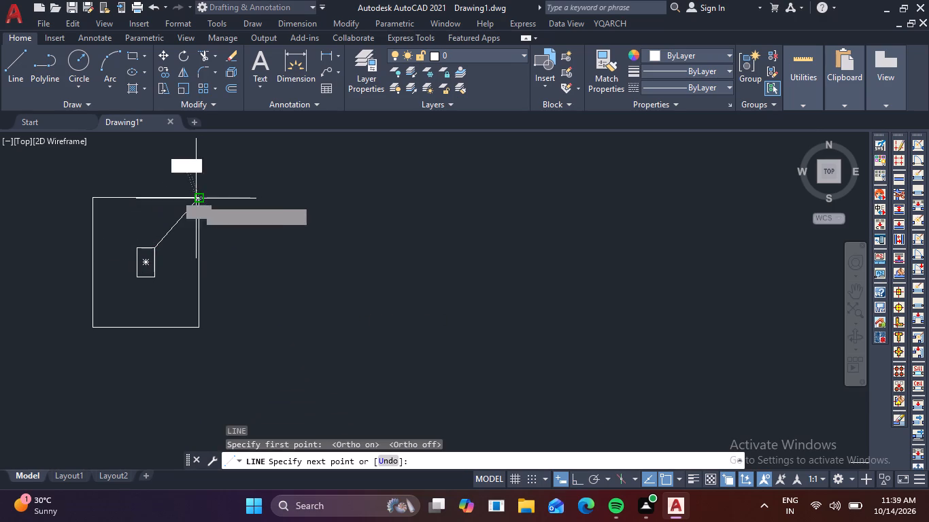
{"action": "key", "text": "space"}
{"action": "key", "text": "space"}
{"action": "left_click", "coordinate": [158, 281]}
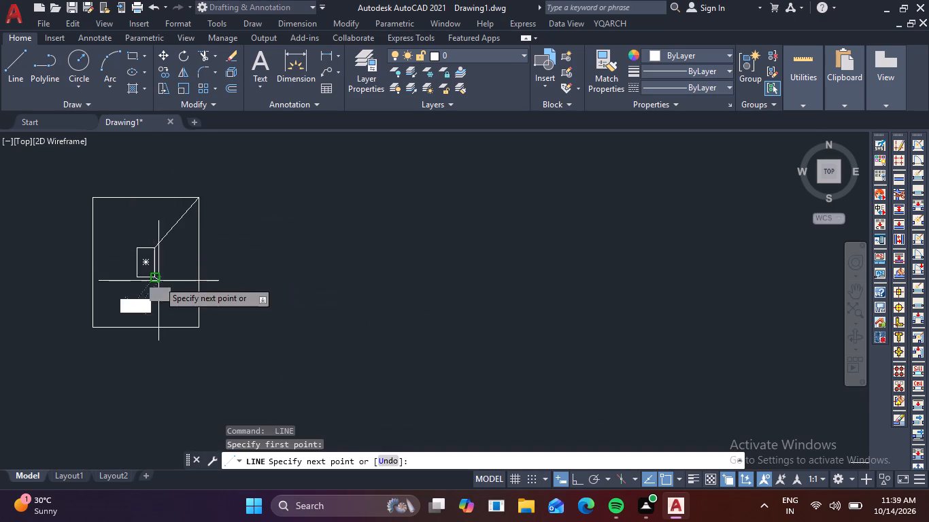
{"action": "left_click", "coordinate": [197, 326]}
{"action": "key", "text": "space"}
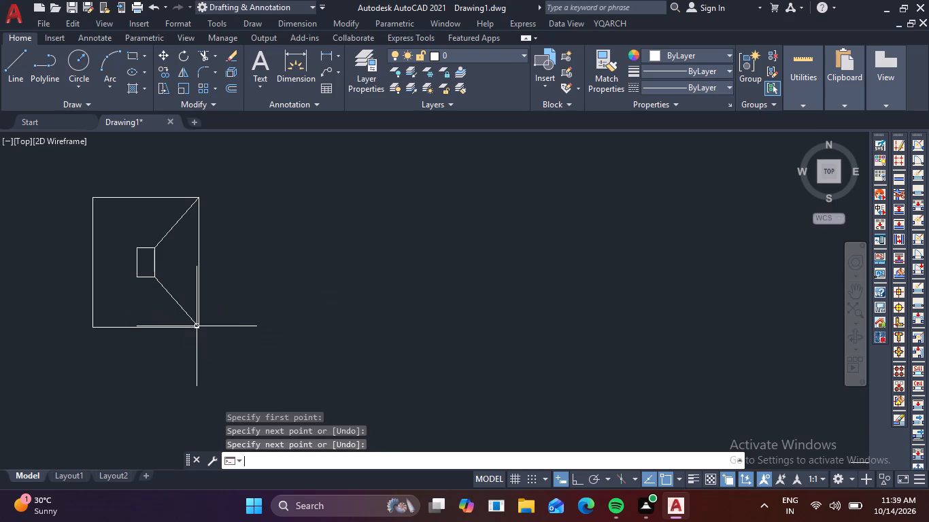
Draw diagonal lines joining the inner rectangle's two left corners to the matching left corners of the 4'6" by 5'6" rectangle.
{"action": "key", "text": "space"}
{"action": "left_click", "coordinate": [136, 279]}
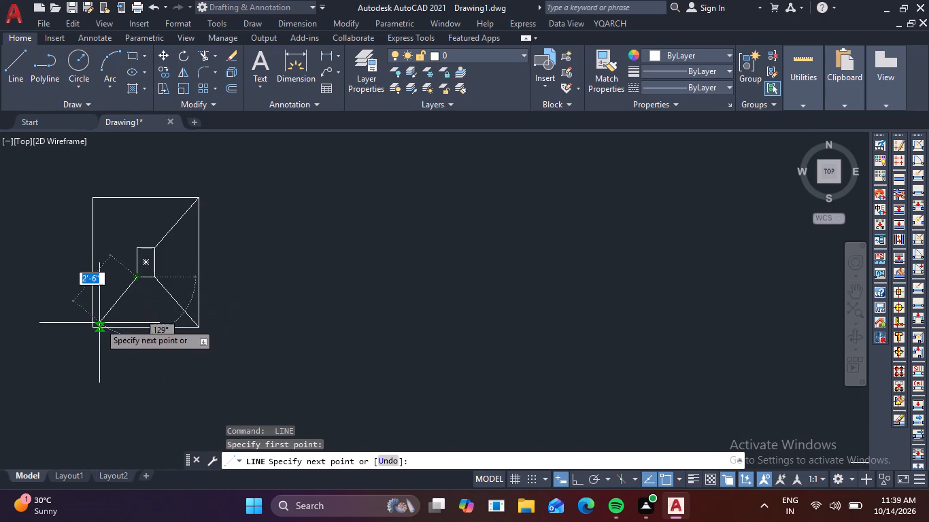
{"action": "left_click", "coordinate": [91, 330]}
{"action": "key", "text": "space"}
{"action": "key", "text": "space"}
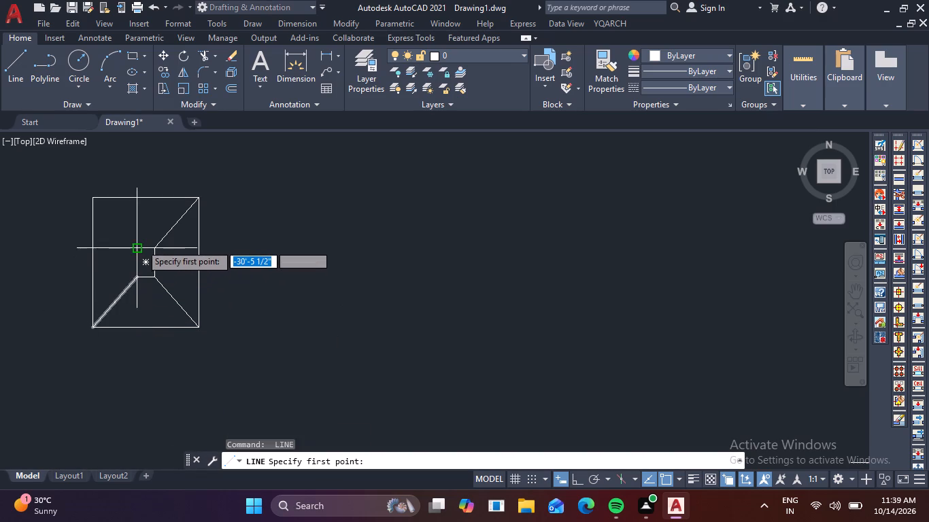
{"action": "left_click", "coordinate": [135, 251]}
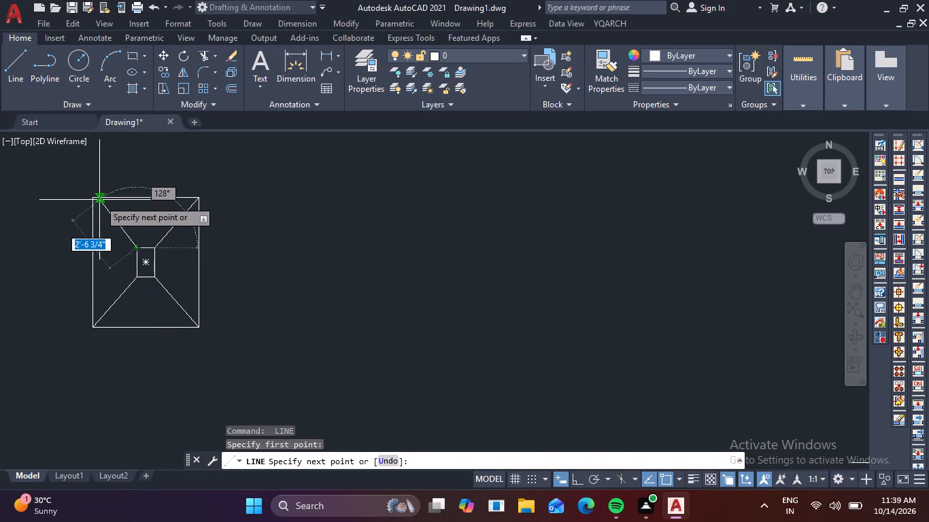
{"action": "left_click", "coordinate": [93, 198]}
{"action": "key", "text": "space"}
Erase the spare 9" by 1'3" rectangle below the 4'6" by 5'6" rectangle.
{"action": "scroll", "coordinate": [209, 257], "scroll_direction": "down", "scroll_amount": 1}
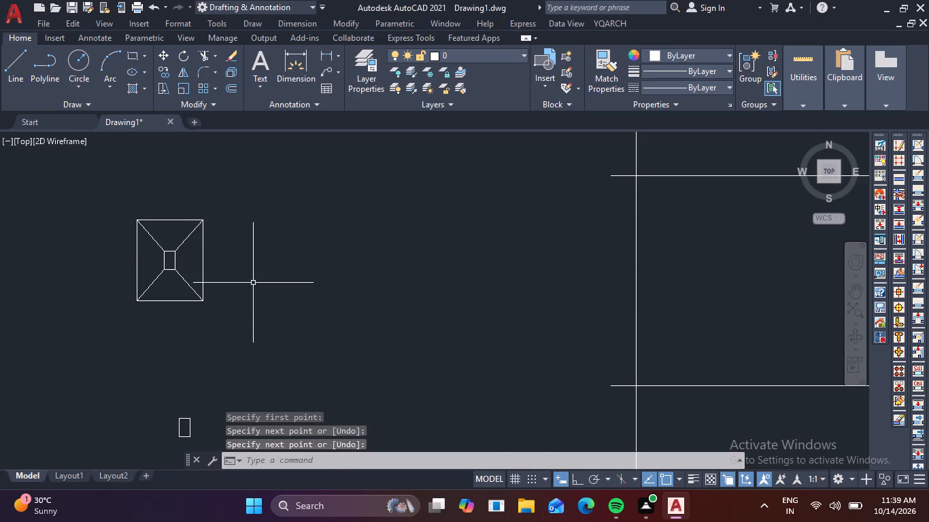
{"action": "middle_click_drag", "start_coordinate": [200, 354], "coordinate": [219, 284]}
{"action": "left_click_drag", "start_coordinate": [227, 381], "coordinate": [192, 369]}
{"action": "left_click", "coordinate": [148, 339]}
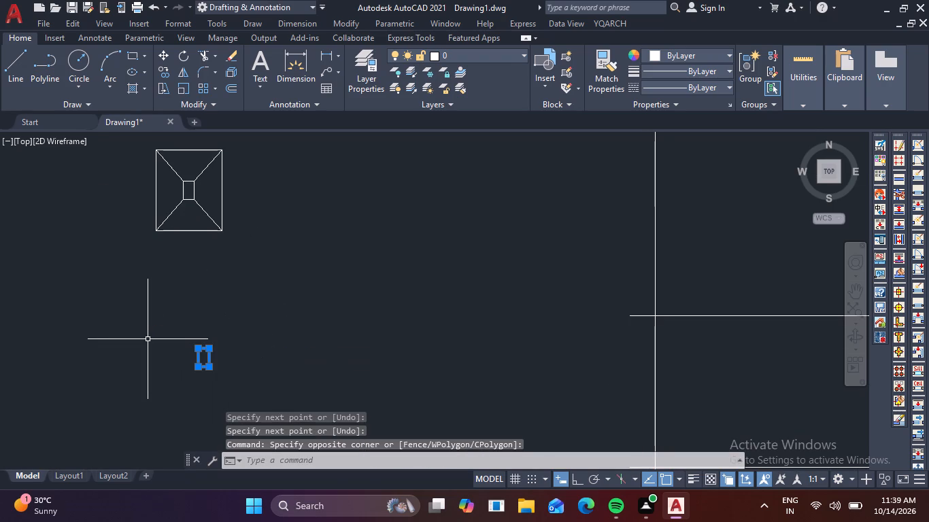
{"action": "key", "text": "Delete"}
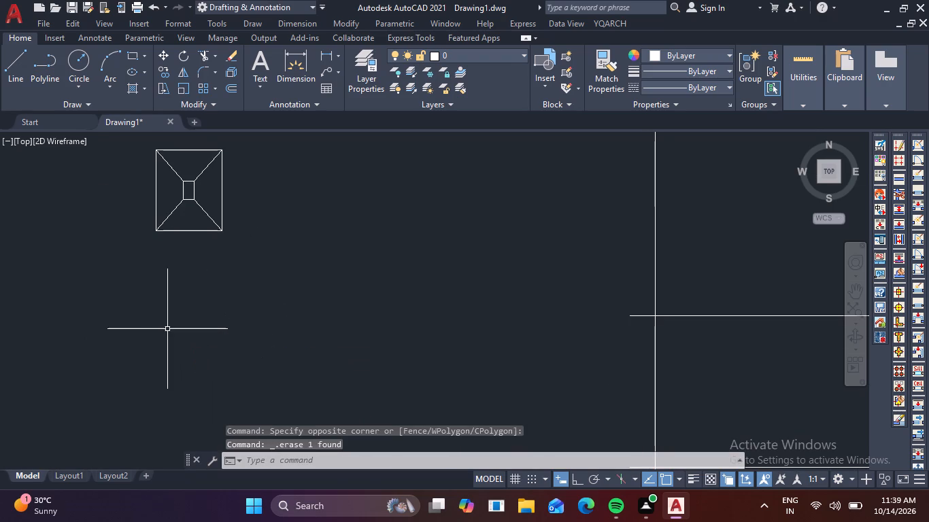
Hatch the inside of the centred 9" by 1'3" rectangle with the 2x2µØ×© pattern.
{"action": "scroll", "coordinate": [201, 169], "scroll_direction": "up", "scroll_amount": 3}
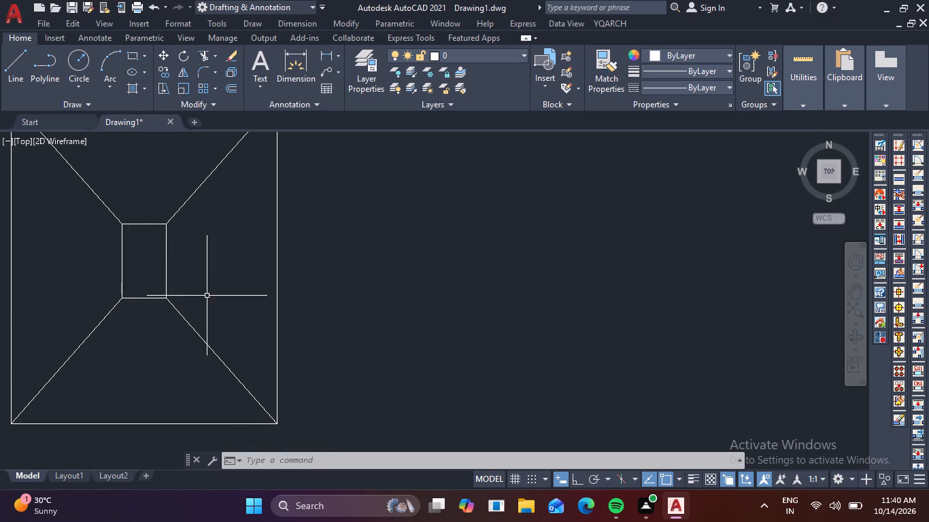
{"action": "key", "text": "h"}
{"action": "key", "text": "space"}
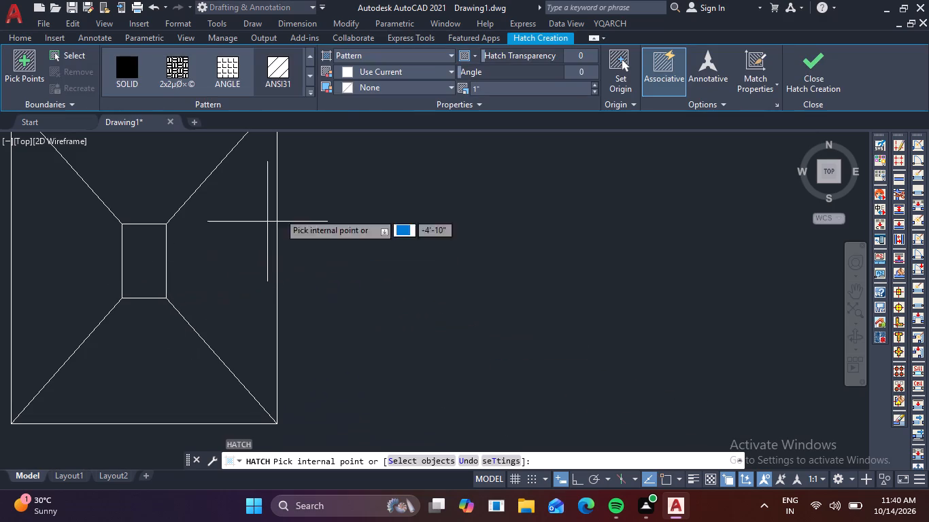
{"action": "left_click", "coordinate": [137, 63]}
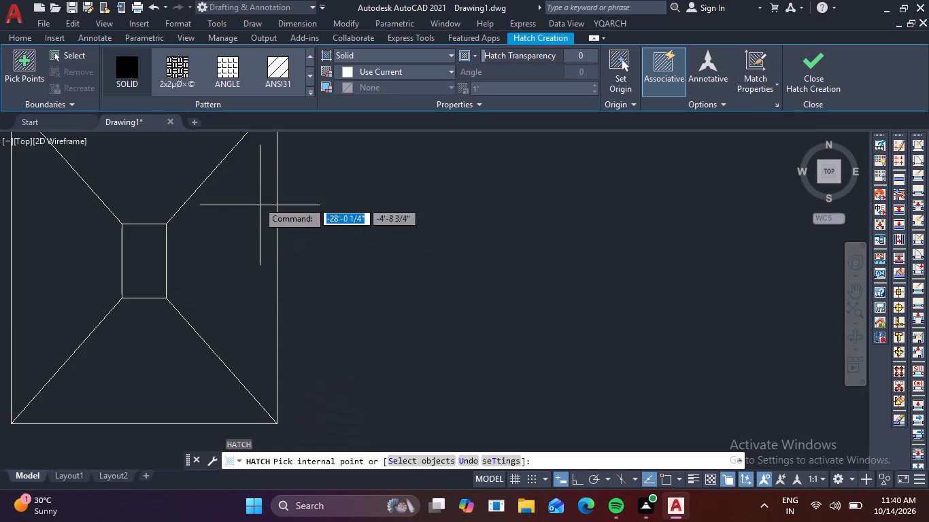
{"action": "left_click", "coordinate": [186, 67]}
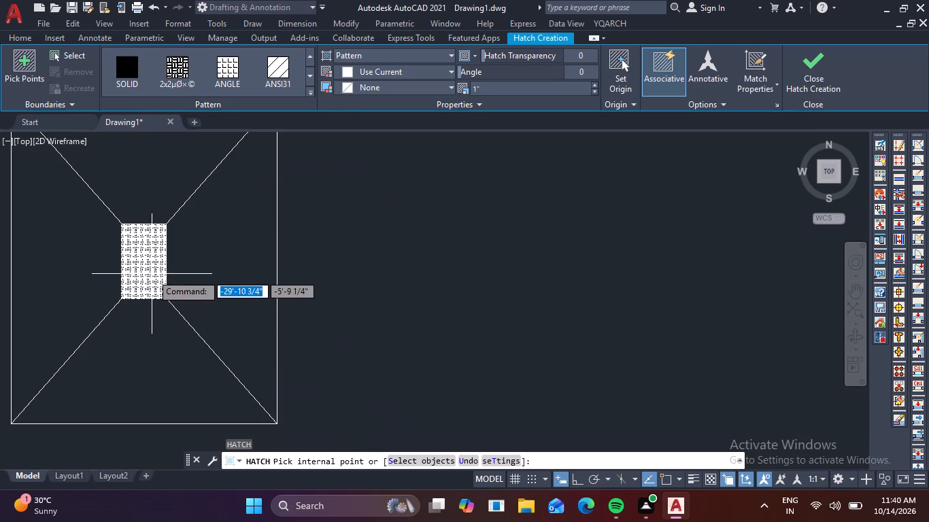
{"action": "left_click", "coordinate": [150, 273]}
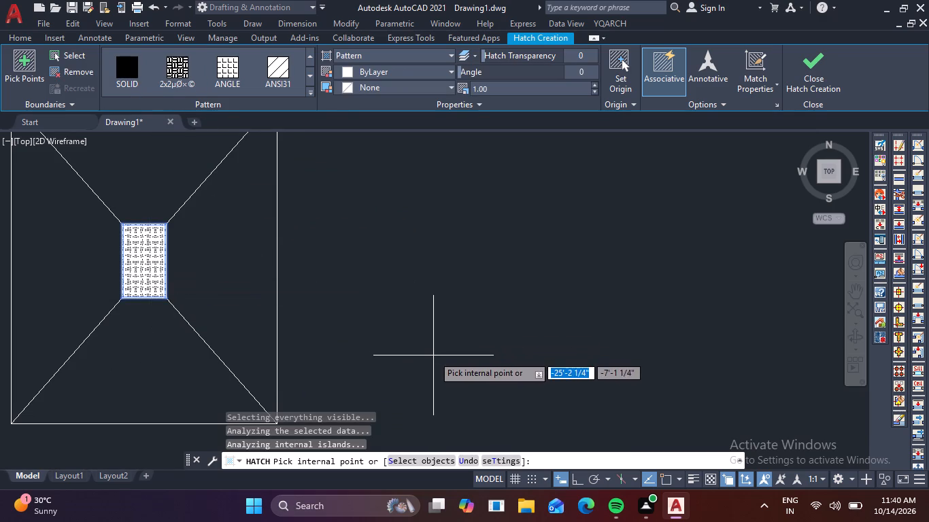
{"action": "key", "text": "Escape"}
Open the Standard dimension style for modification.
{"action": "scroll", "coordinate": [403, 349], "scroll_direction": "down", "scroll_amount": 1}
{"action": "middle_click_drag", "start_coordinate": [423, 368], "coordinate": [458, 309]}
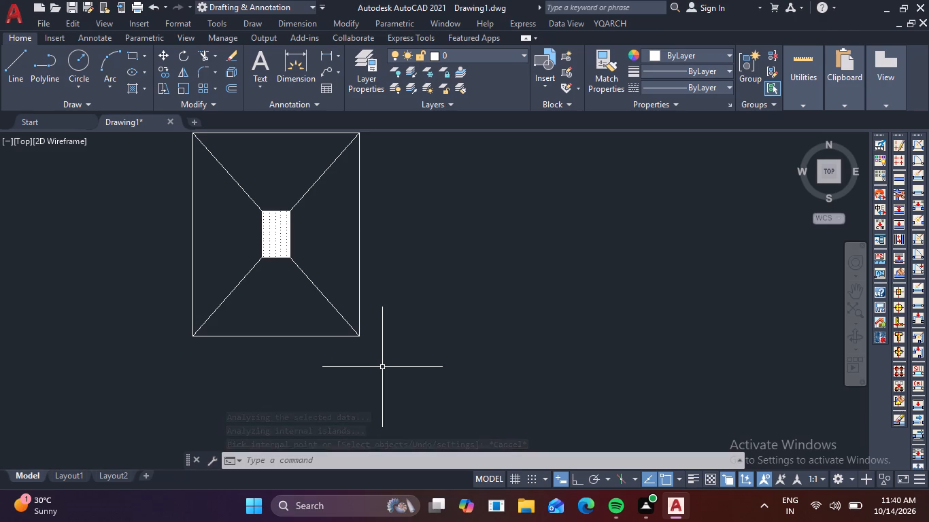
{"action": "type", "text": "D"}
{"action": "key", "text": "space"}
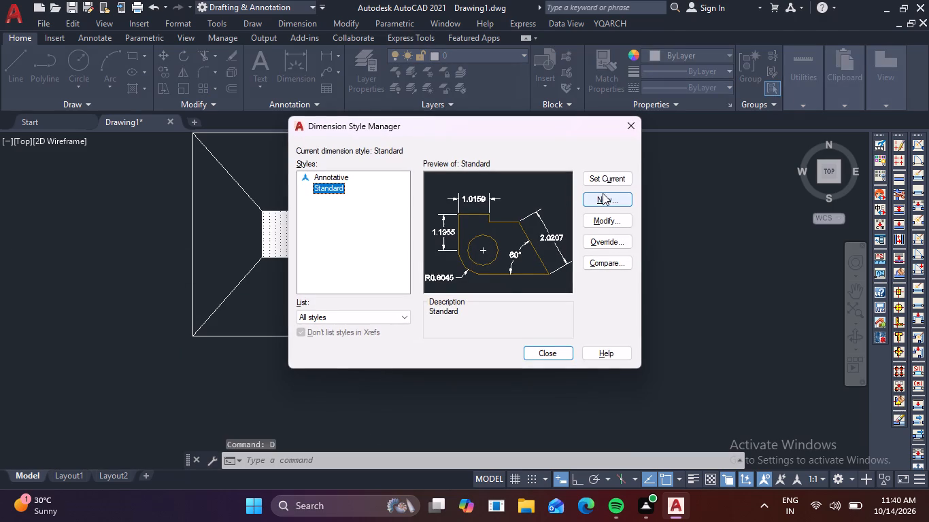
{"action": "left_click", "coordinate": [607, 218]}
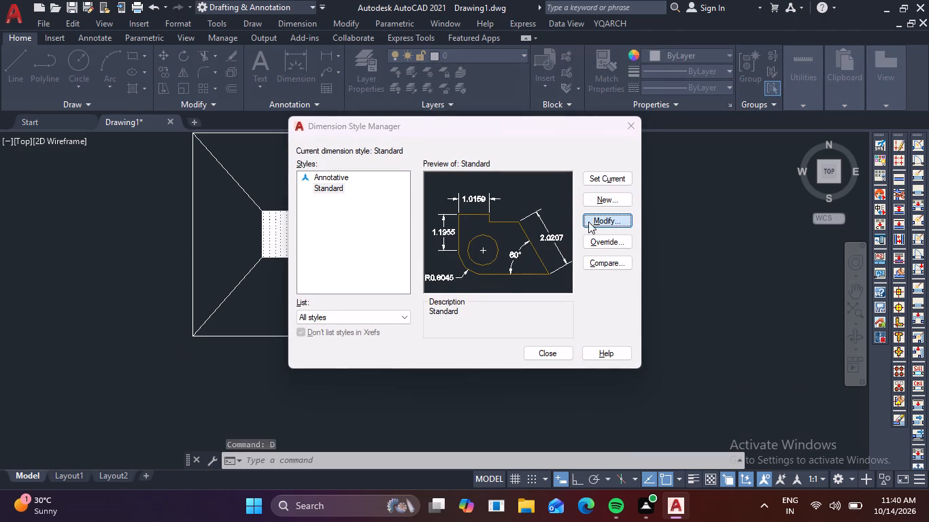
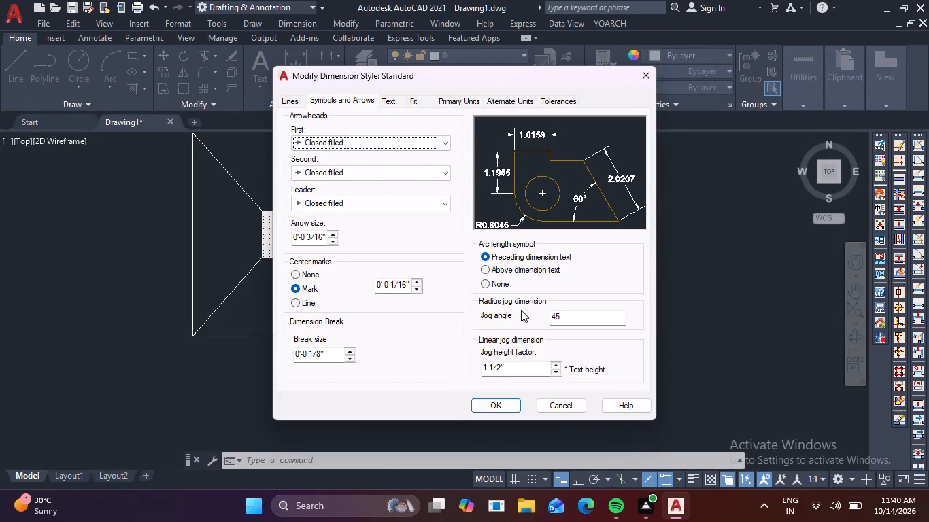
Set the dimension style's linear unit format to Architectural with a precision of 0'-0 1/4".
{"action": "left_click", "coordinate": [471, 97]}
{"action": "left_click", "coordinate": [433, 127]}
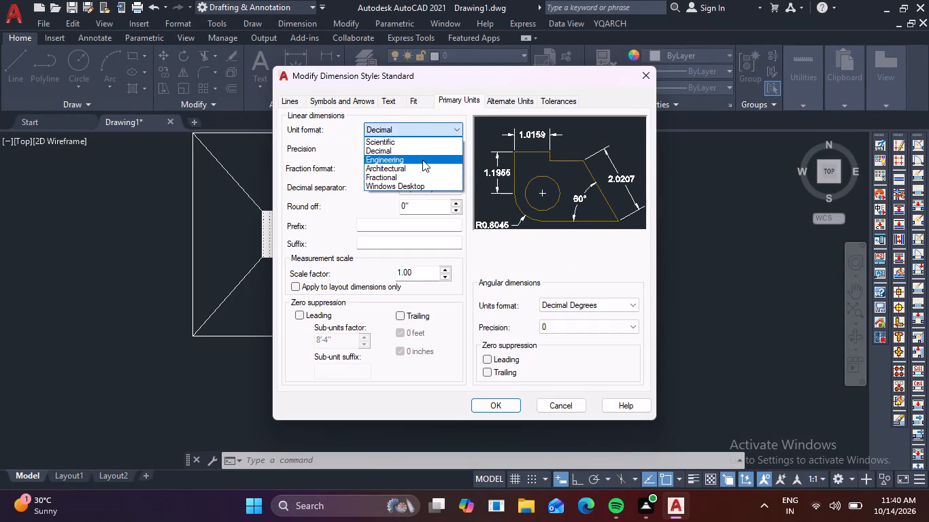
{"action": "left_click", "coordinate": [420, 165]}
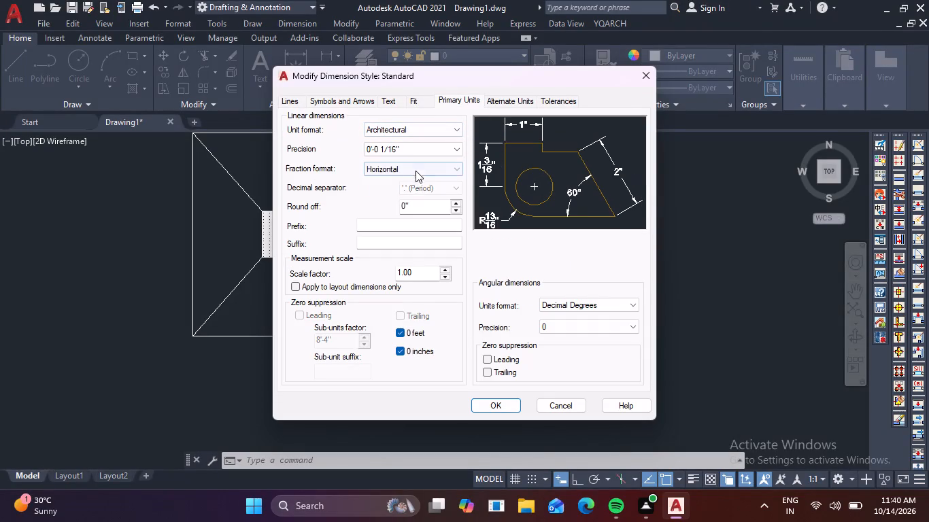
{"action": "left_click", "coordinate": [426, 154]}
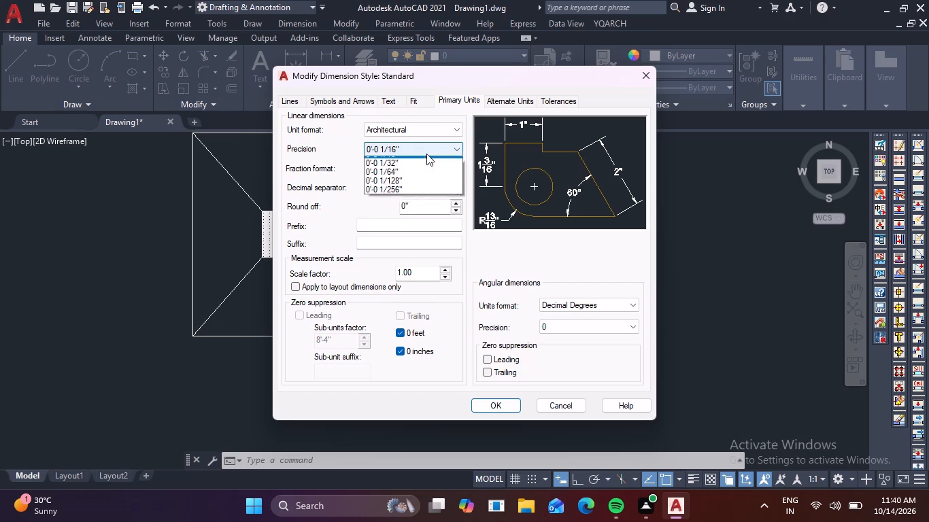
{"action": "left_click", "coordinate": [418, 176]}
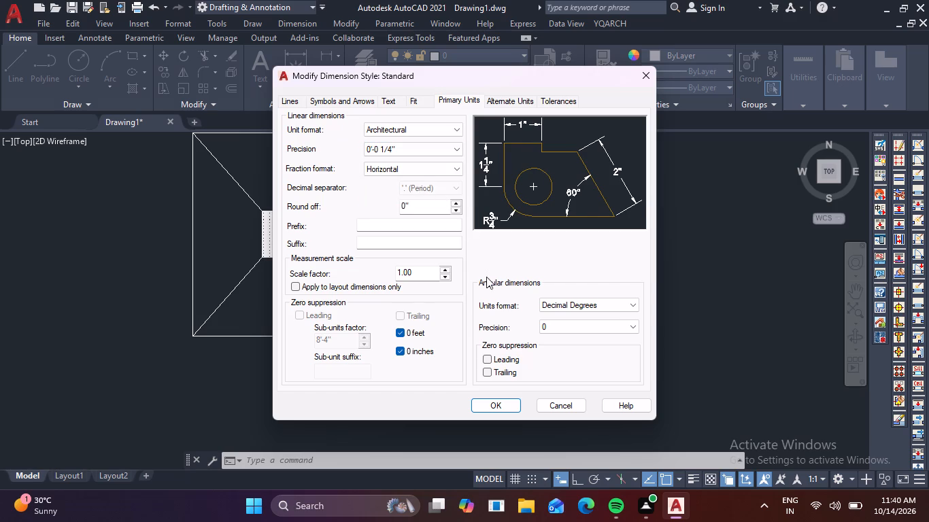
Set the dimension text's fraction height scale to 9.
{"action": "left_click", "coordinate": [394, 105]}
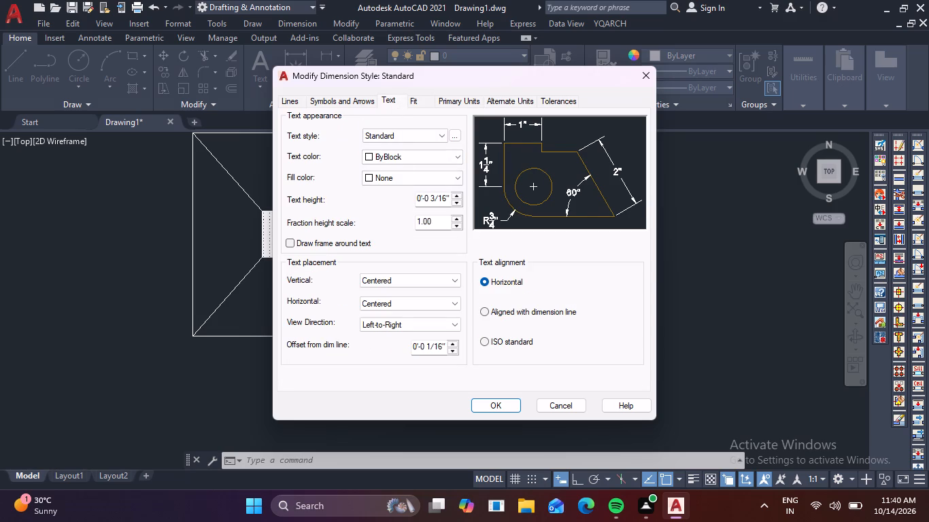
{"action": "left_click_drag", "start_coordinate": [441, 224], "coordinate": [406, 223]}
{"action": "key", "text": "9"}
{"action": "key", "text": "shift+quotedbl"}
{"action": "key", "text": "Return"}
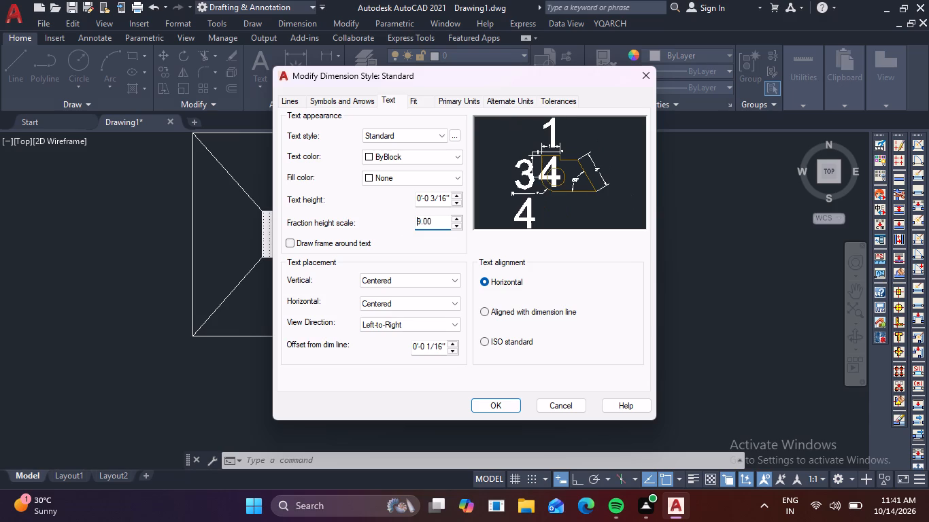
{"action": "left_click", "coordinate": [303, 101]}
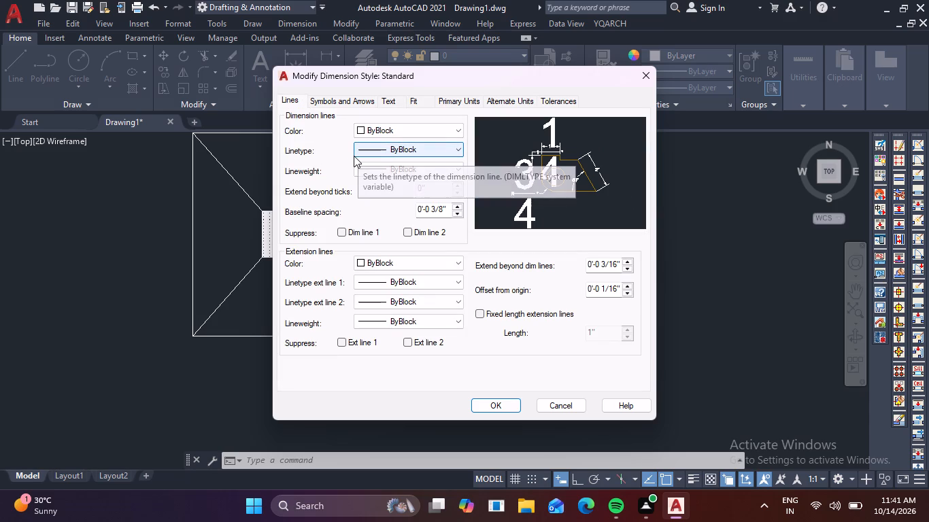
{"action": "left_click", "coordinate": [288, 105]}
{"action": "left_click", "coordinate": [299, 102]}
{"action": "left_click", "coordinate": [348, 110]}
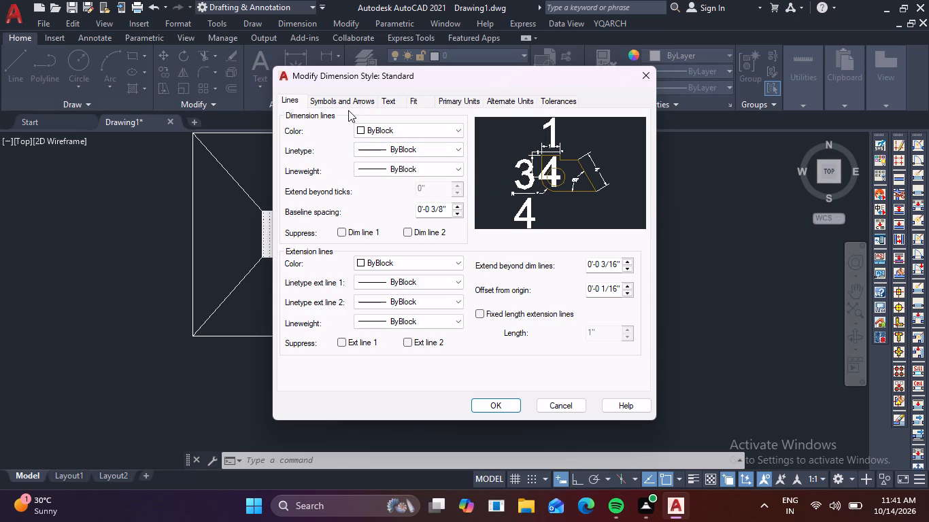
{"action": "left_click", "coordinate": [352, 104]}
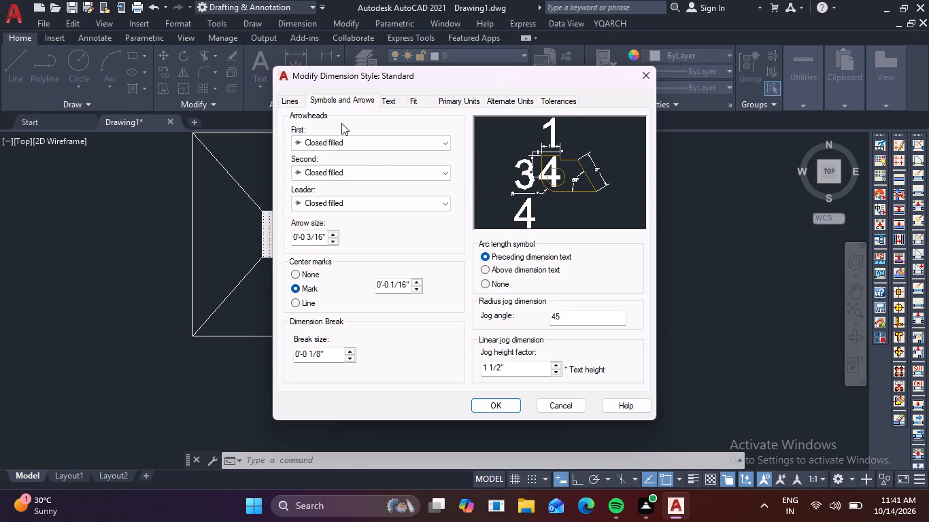
Set the dimension text's fraction height scale to 6.
{"action": "left_click", "coordinate": [392, 101]}
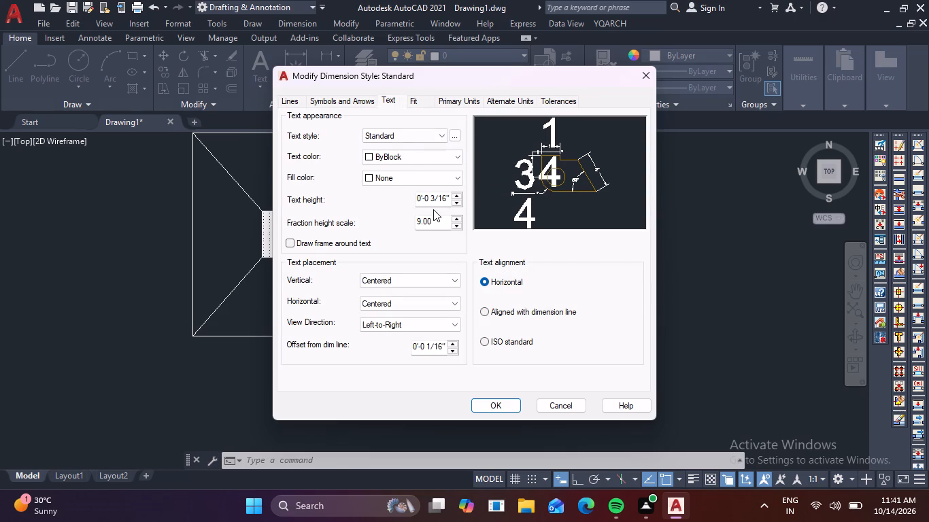
{"action": "left_click_drag", "start_coordinate": [436, 218], "coordinate": [395, 226]}
{"action": "key", "text": "6"}
{"action": "key", "text": "Return"}
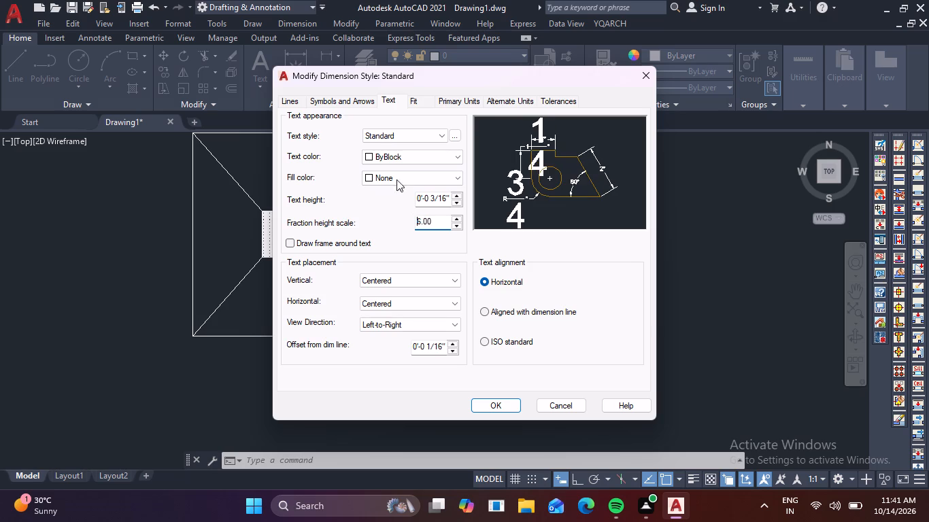
Enable fixed length extension lines in the Standard dimension style.
{"action": "left_click", "coordinate": [294, 101]}
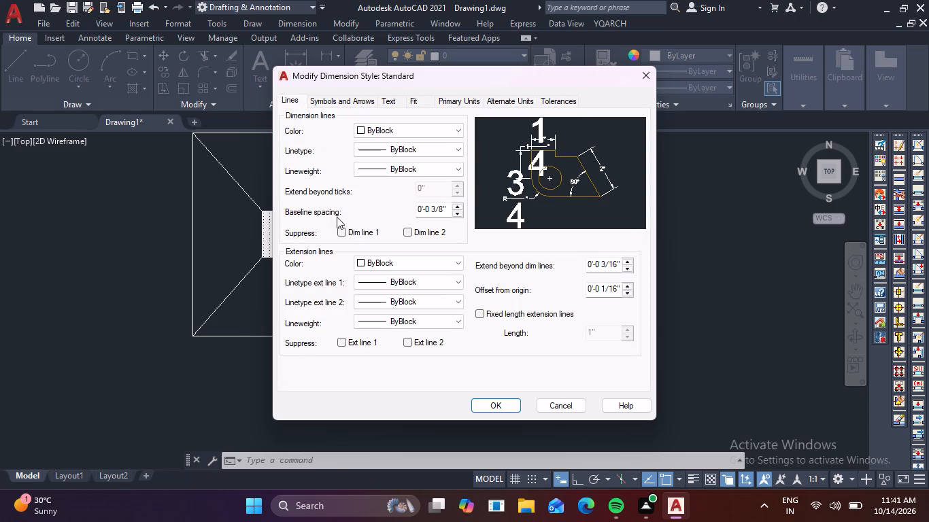
{"action": "left_click", "coordinate": [483, 318]}
Set the dimension arrow size to 5" and accept the Standard style modifications.
{"action": "left_click", "coordinate": [331, 99]}
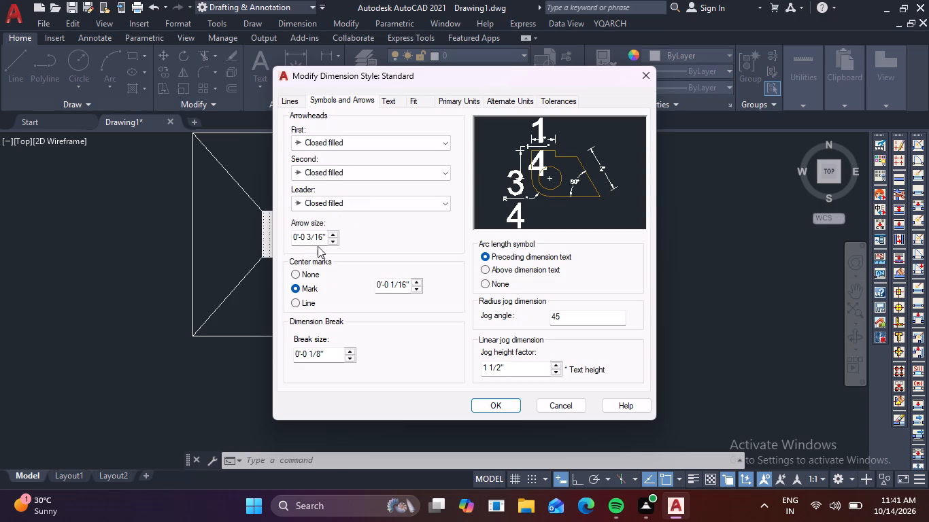
{"action": "left_click_drag", "start_coordinate": [319, 239], "coordinate": [255, 250]}
{"action": "left_click_drag", "start_coordinate": [325, 233], "coordinate": [267, 249]}
{"action": "key", "text": "5"}
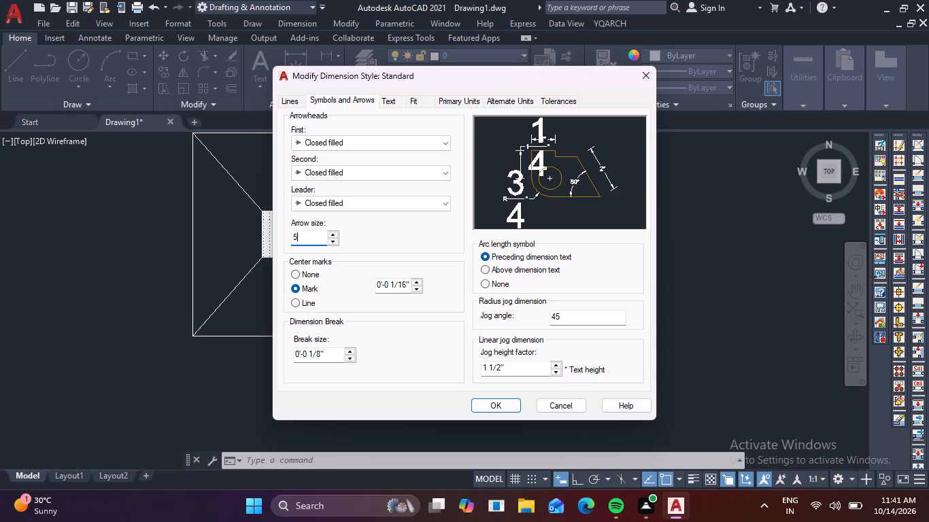
{"action": "key", "text": "Return"}
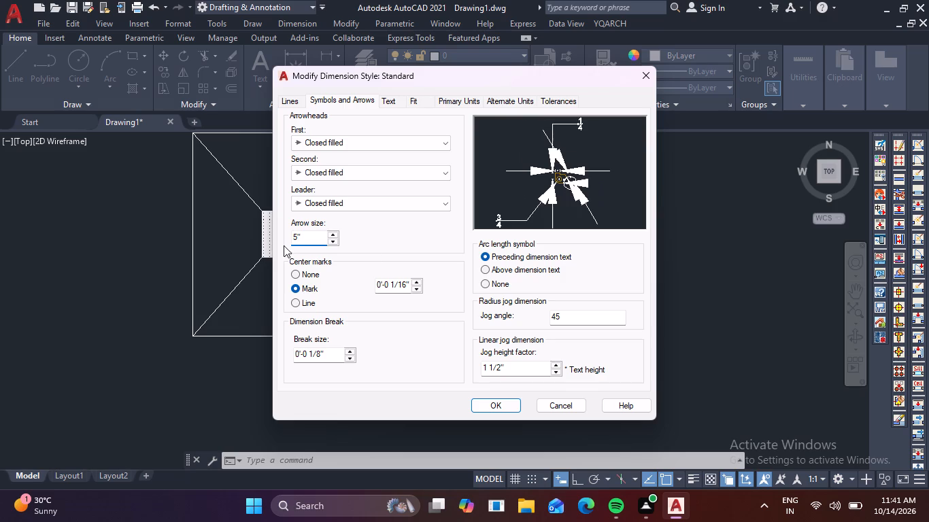
{"action": "left_click", "coordinate": [506, 404]}
Make Standard the current dimension style and close the Dimension Style Manager.
{"action": "left_click", "coordinate": [611, 180]}
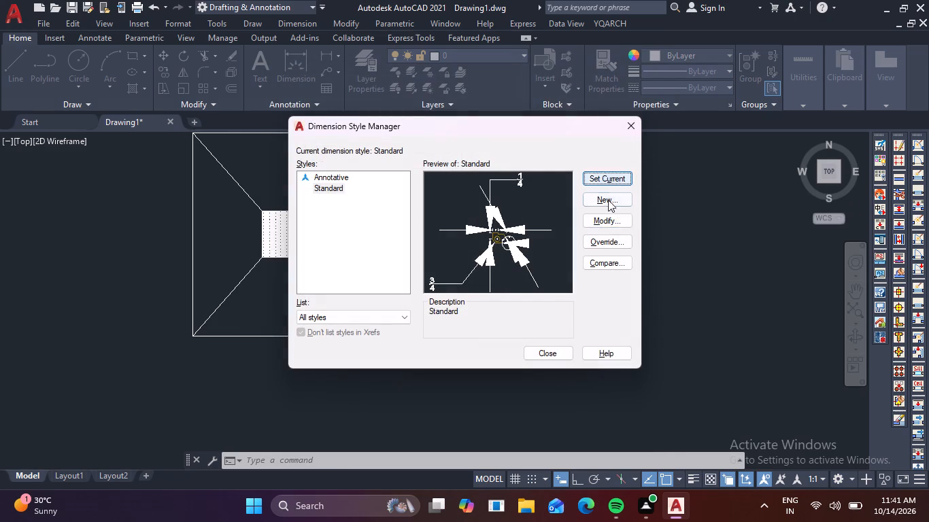
{"action": "left_click", "coordinate": [609, 220]}
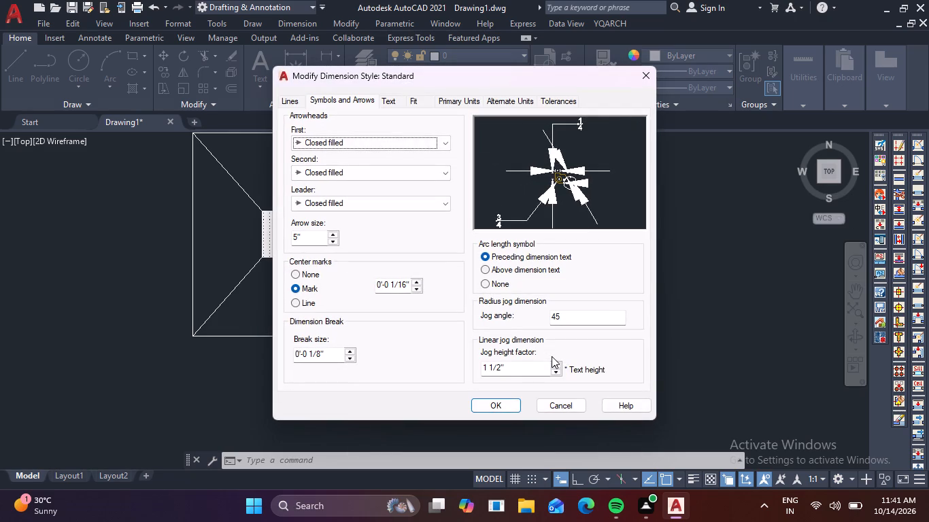
{"action": "left_click", "coordinate": [650, 71]}
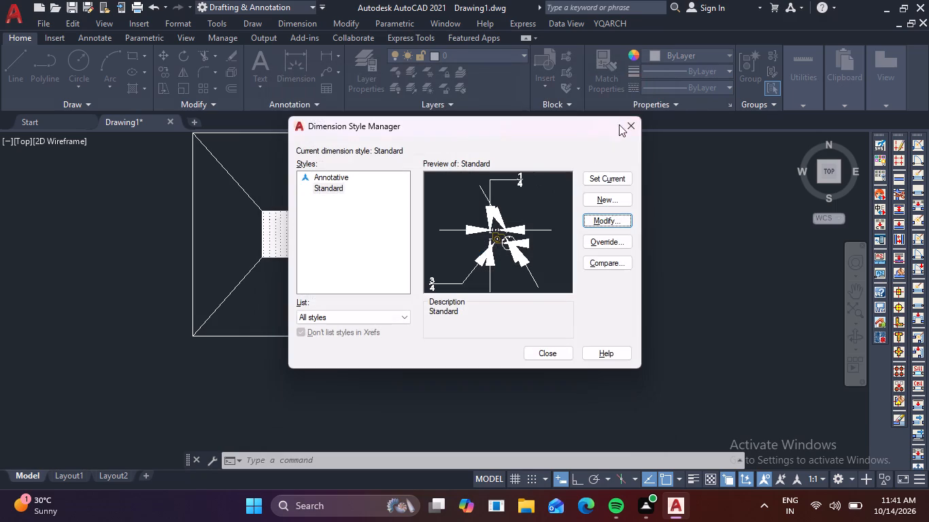
{"action": "left_click", "coordinate": [612, 179]}
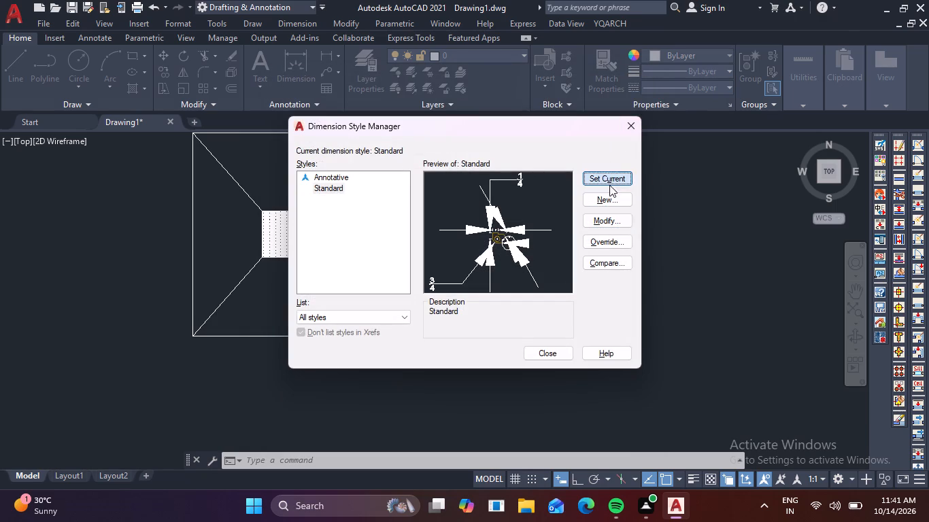
{"action": "left_click", "coordinate": [550, 359]}
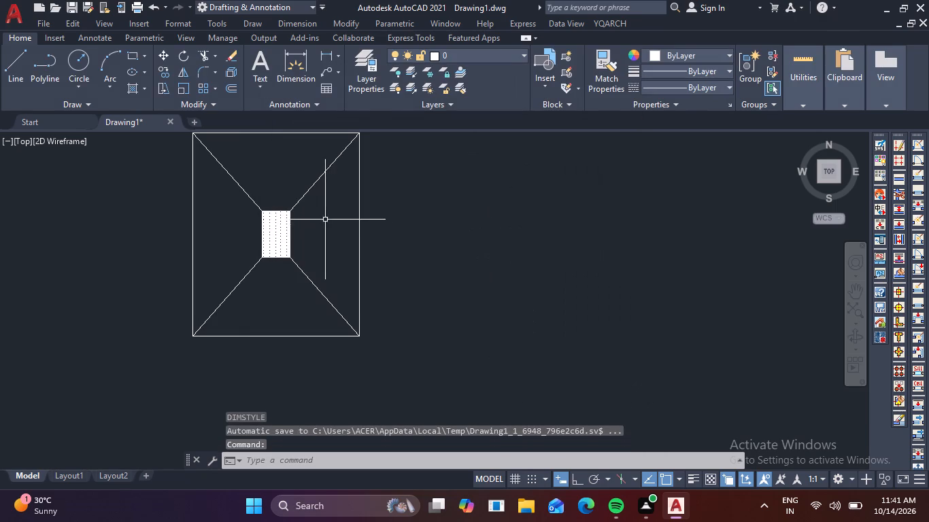
Add a linear dimension across the top edge of the hatched column, placed just above it.
{"action": "type", "text": "DLI"}
{"action": "key", "text": "space"}
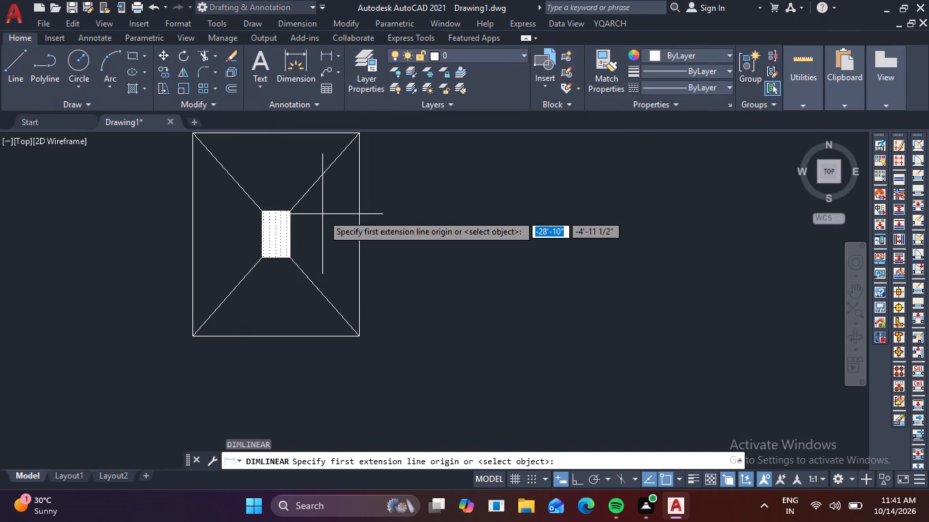
{"action": "scroll", "coordinate": [283, 209], "scroll_direction": "up", "scroll_amount": 3}
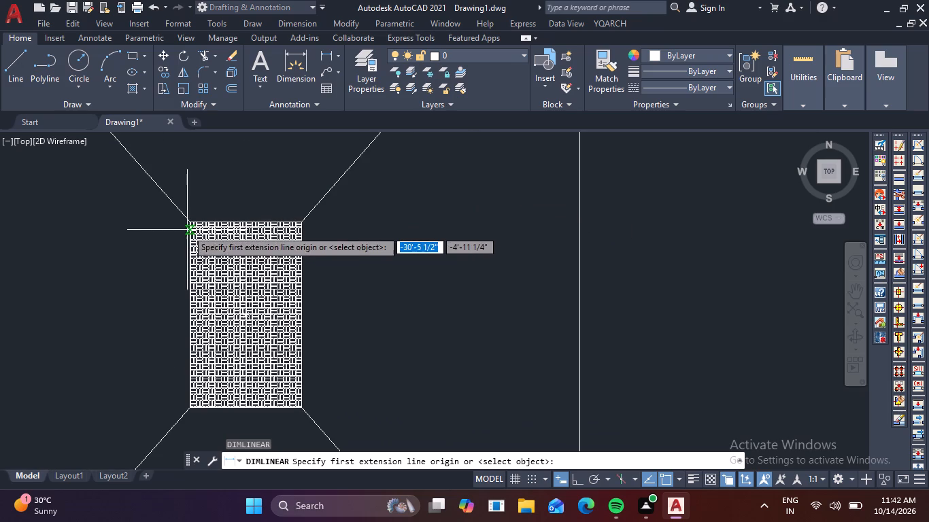
{"action": "left_click", "coordinate": [189, 226]}
{"action": "left_click", "coordinate": [303, 224]}
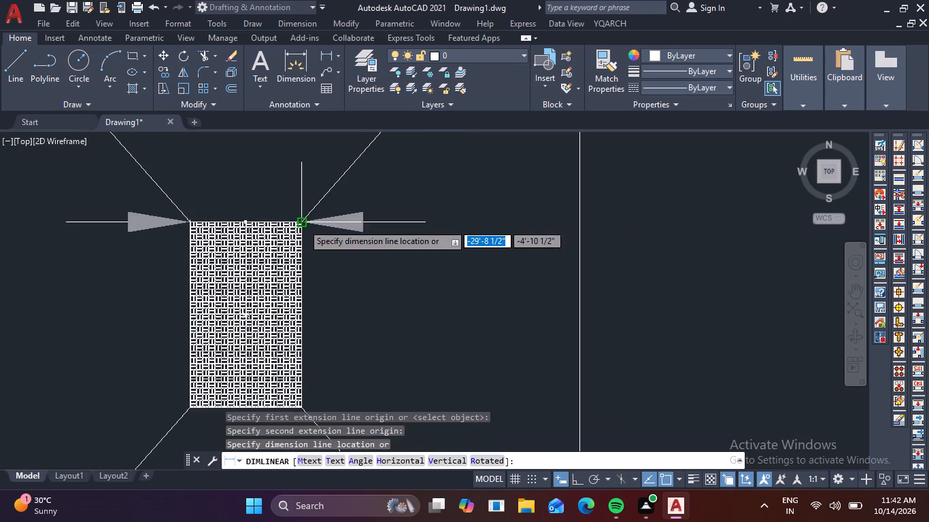
{"action": "left_click", "coordinate": [313, 194]}
Examine the text and arrowhead sizes of the dimension above the hatched column.
{"action": "scroll", "coordinate": [251, 197], "scroll_direction": "up", "scroll_amount": 4}
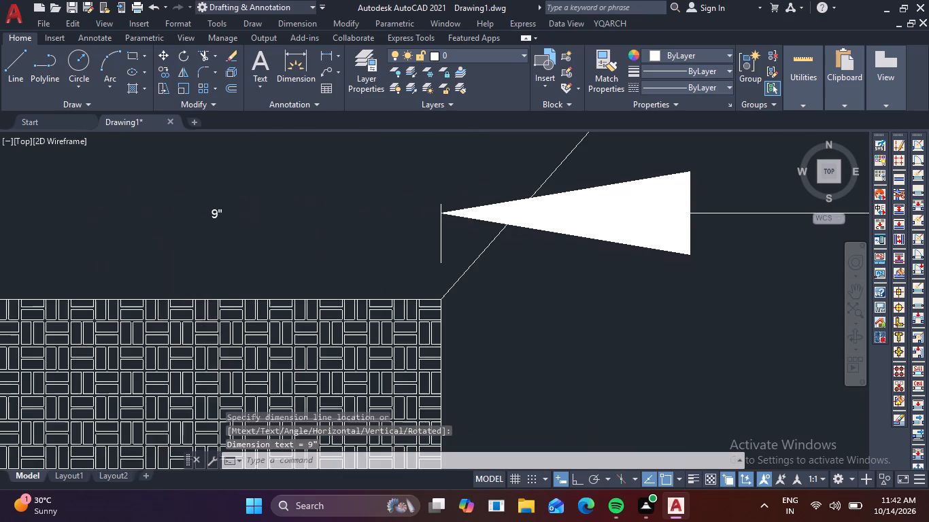
{"action": "scroll", "coordinate": [251, 198], "scroll_direction": "down", "scroll_amount": 5}
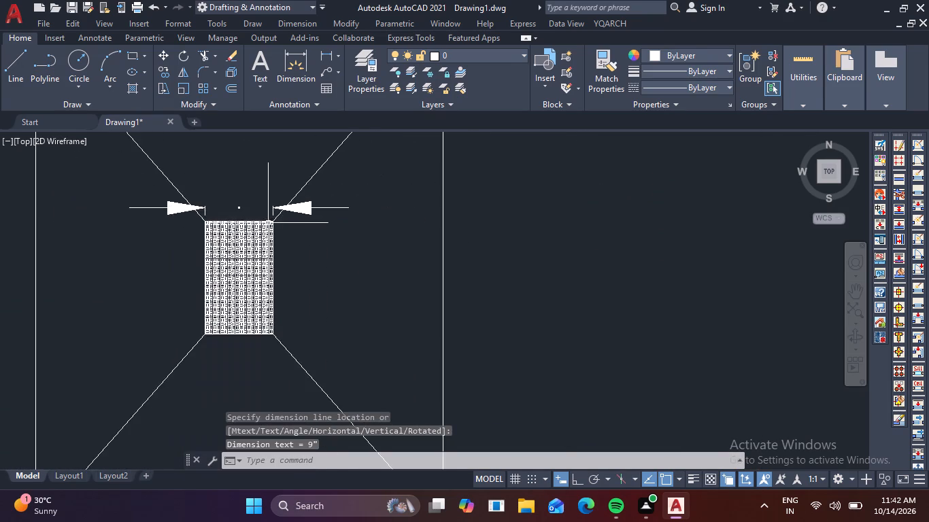
{"action": "scroll", "coordinate": [269, 224], "scroll_direction": "down", "scroll_amount": 2}
{"action": "middle_click_drag", "start_coordinate": [303, 247], "coordinate": [305, 281]}
{"action": "scroll", "coordinate": [256, 256], "scroll_direction": "up", "scroll_amount": 2}
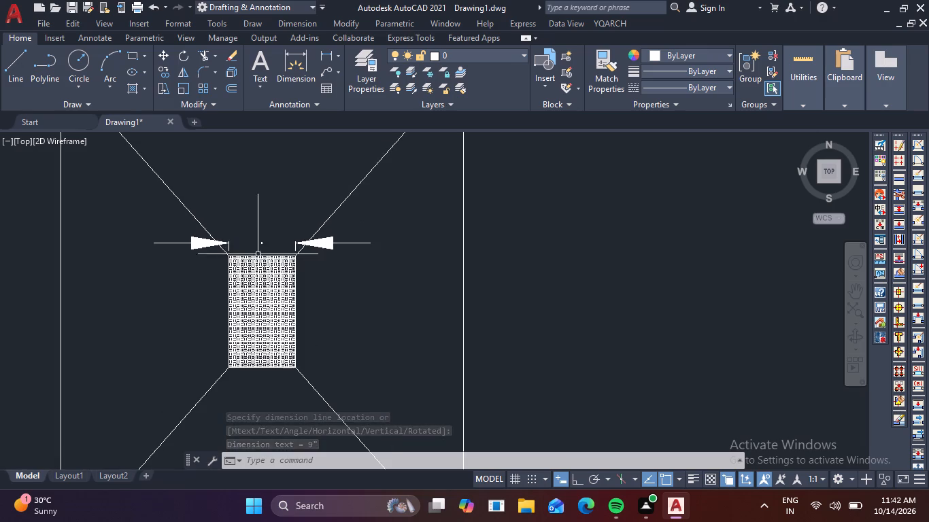
{"action": "scroll", "coordinate": [290, 249], "scroll_direction": "up", "scroll_amount": 2}
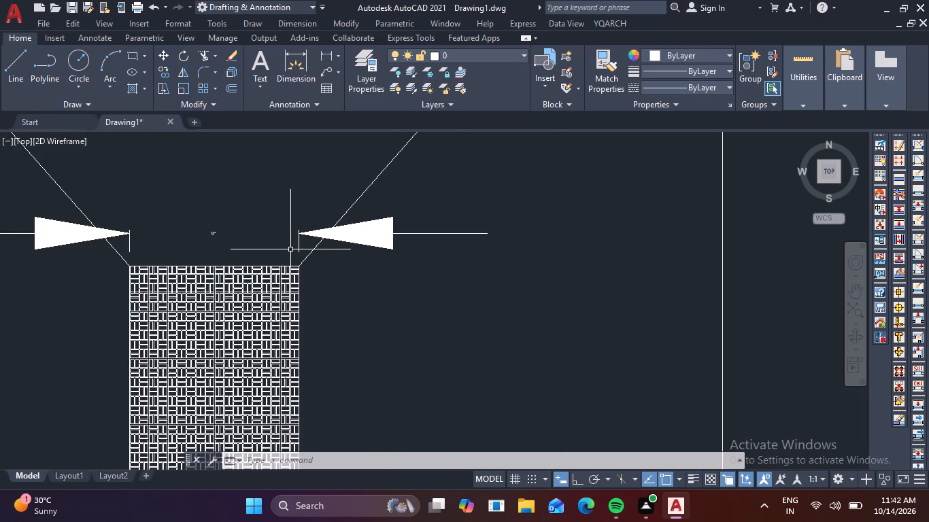
{"action": "scroll", "coordinate": [290, 249], "scroll_direction": "down", "scroll_amount": 2}
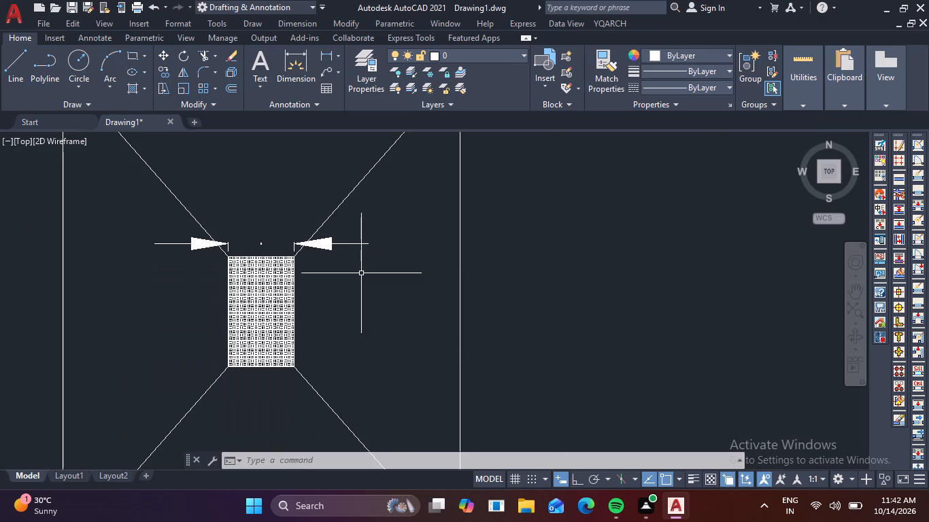
Set the Standard dimension style's text height to 6" and accept the modification.
{"action": "type", "text": "D"}
{"action": "key", "text": "space"}
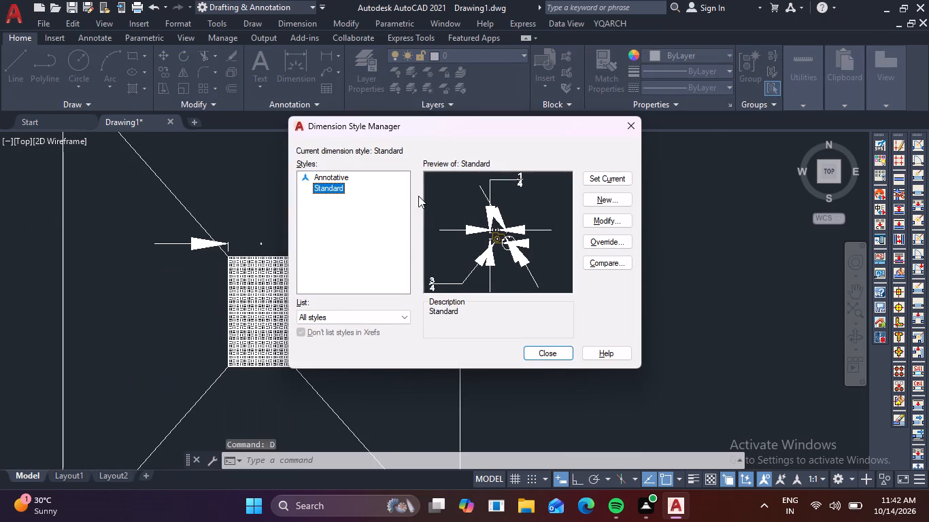
{"action": "left_click", "coordinate": [601, 222]}
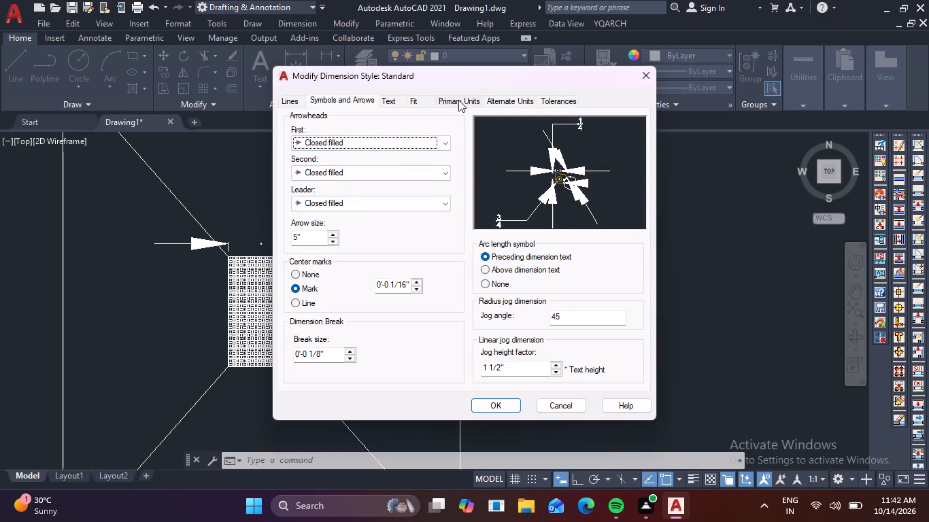
{"action": "left_click", "coordinate": [392, 107]}
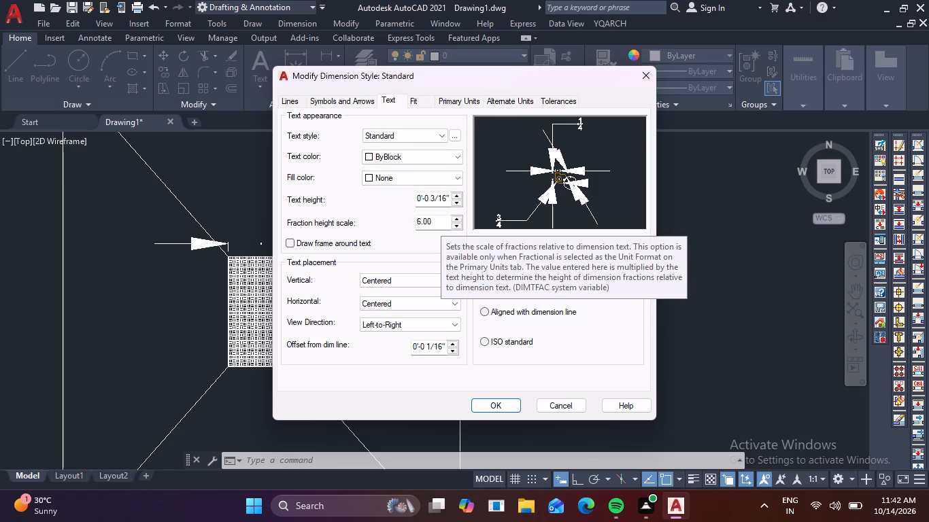
{"action": "left_click_drag", "start_coordinate": [449, 196], "coordinate": [314, 198]}
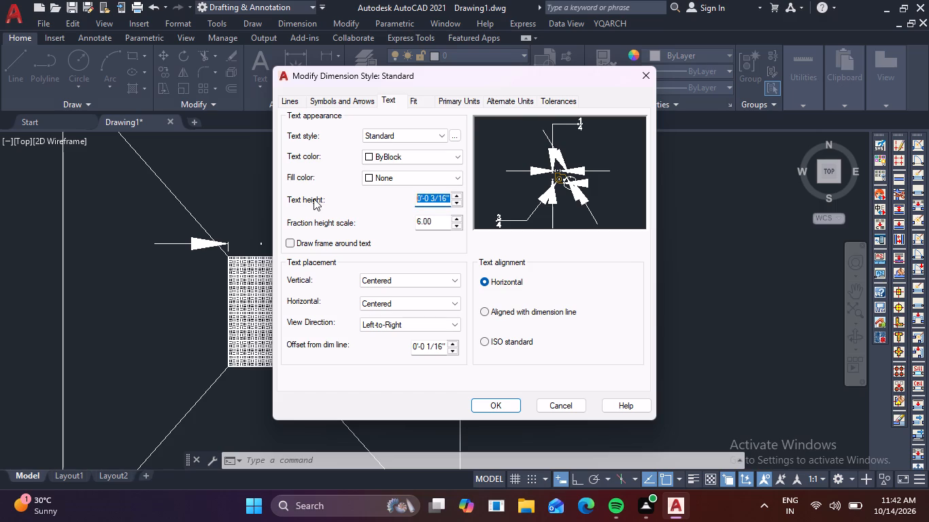
{"action": "key", "text": "6"}
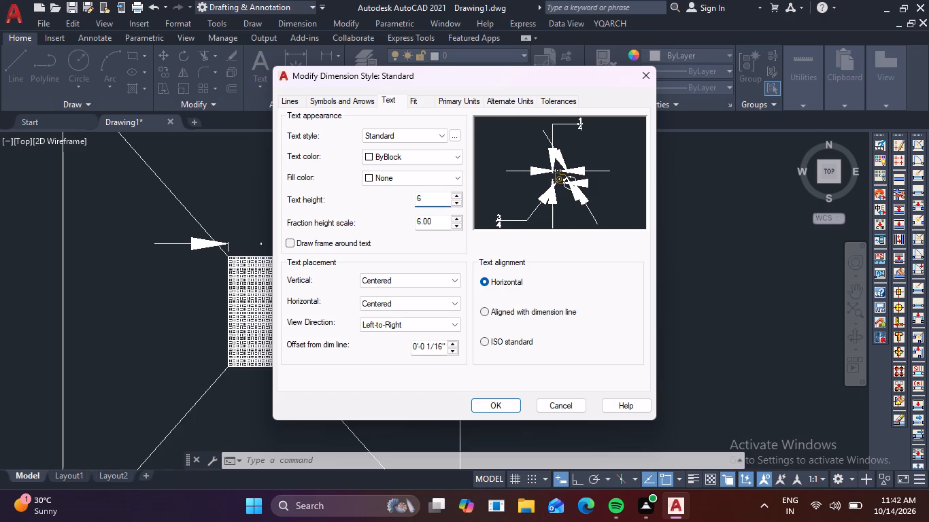
{"action": "key", "text": "Return"}
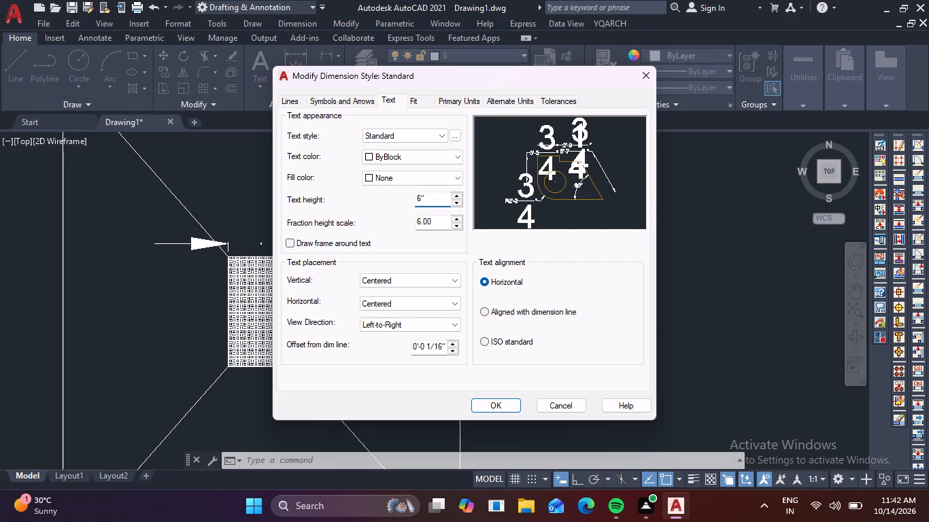
{"action": "left_click", "coordinate": [502, 405]}
Align the Standard style's dimension text with the dimension line, make the style current and close the Dimension Style Manager.
{"action": "left_click", "coordinate": [598, 220]}
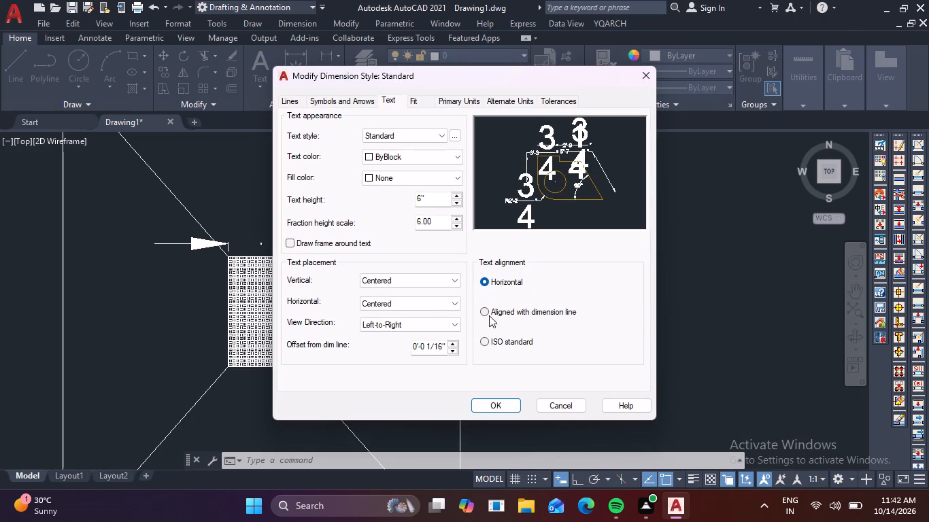
{"action": "left_click", "coordinate": [489, 315]}
{"action": "left_click", "coordinate": [505, 411]}
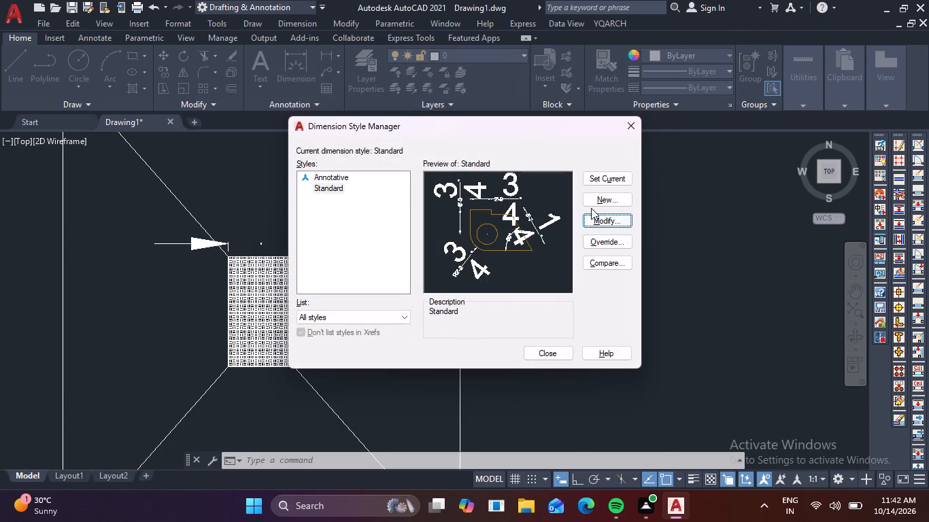
{"action": "left_click", "coordinate": [613, 175]}
{"action": "left_click", "coordinate": [553, 359]}
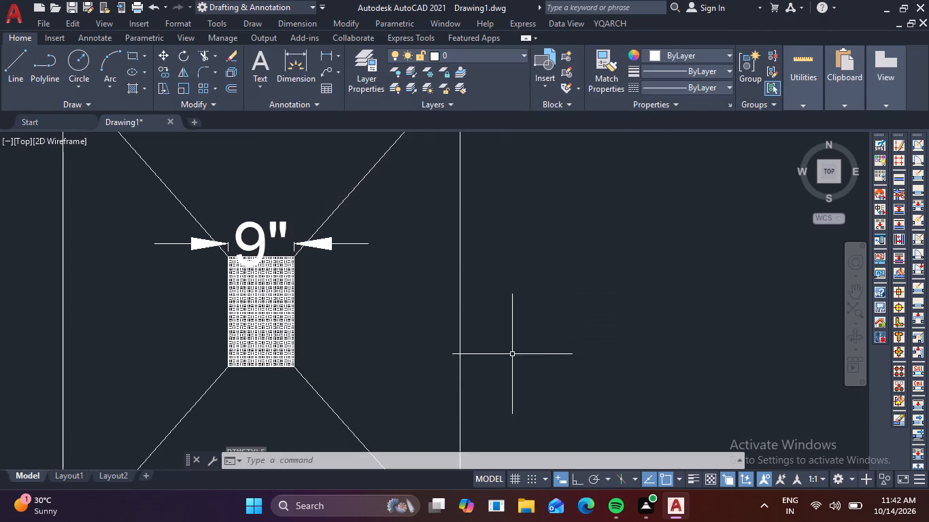
Delete the existing dimension above the hatched column.
{"action": "scroll", "coordinate": [255, 257], "scroll_direction": "up", "scroll_amount": 2}
{"action": "scroll", "coordinate": [304, 254], "scroll_direction": "down", "scroll_amount": 2}
{"action": "left_click", "coordinate": [309, 244]}
{"action": "left_click", "coordinate": [284, 228]}
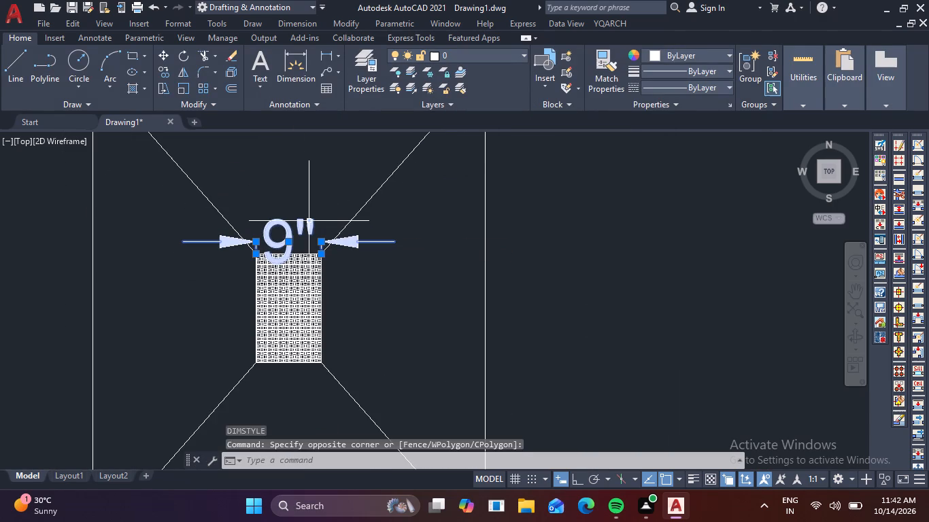
{"action": "key", "text": "Delete"}
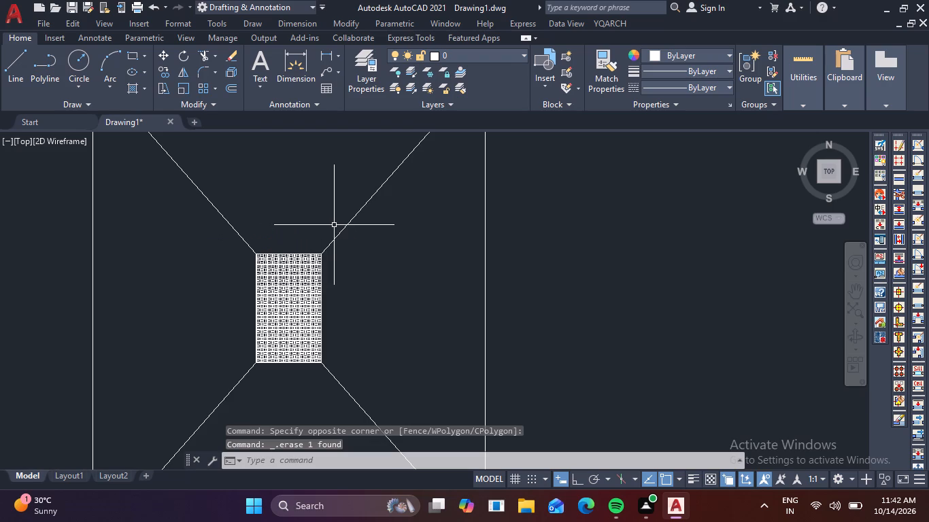
Set the Standard dimension style's arrow size to 3", make the style current and close the Dimension Style Manager.
{"action": "type", "text": "D"}
{"action": "key", "text": "space"}
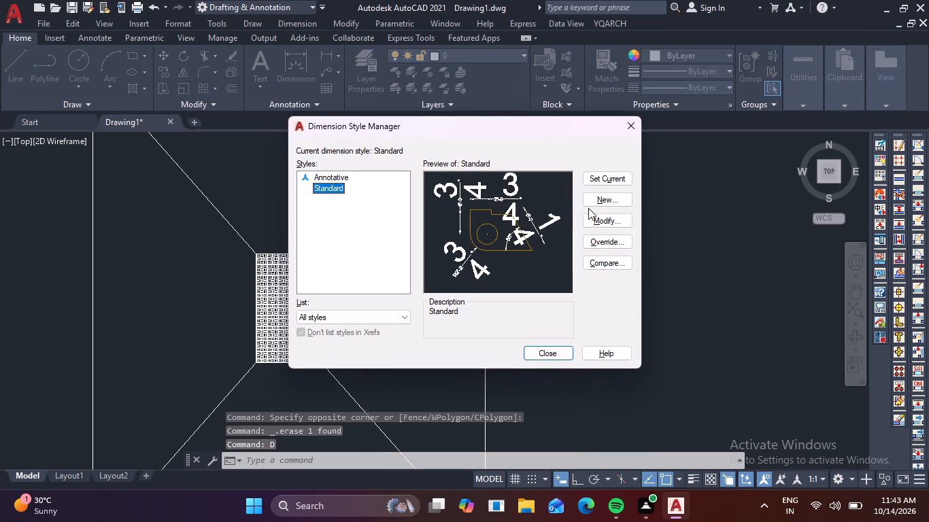
{"action": "left_click", "coordinate": [602, 217]}
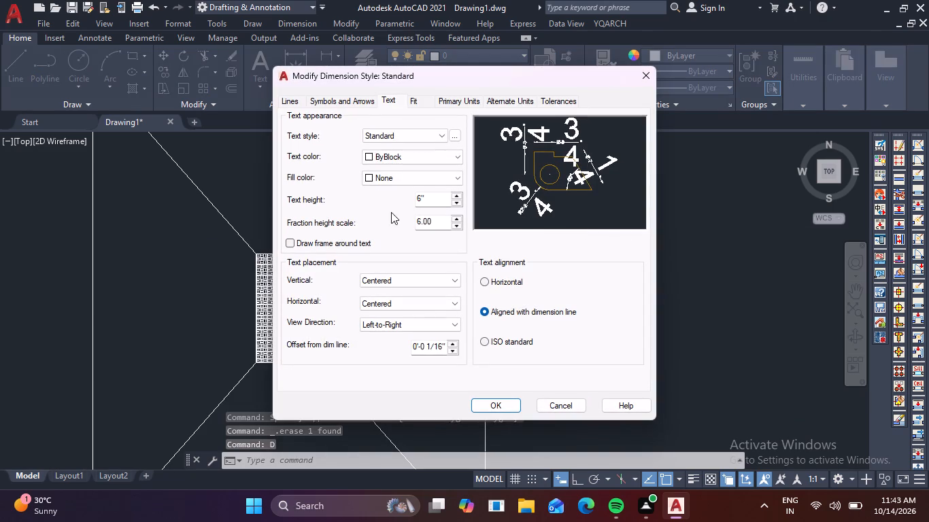
{"action": "left_click", "coordinate": [294, 102]}
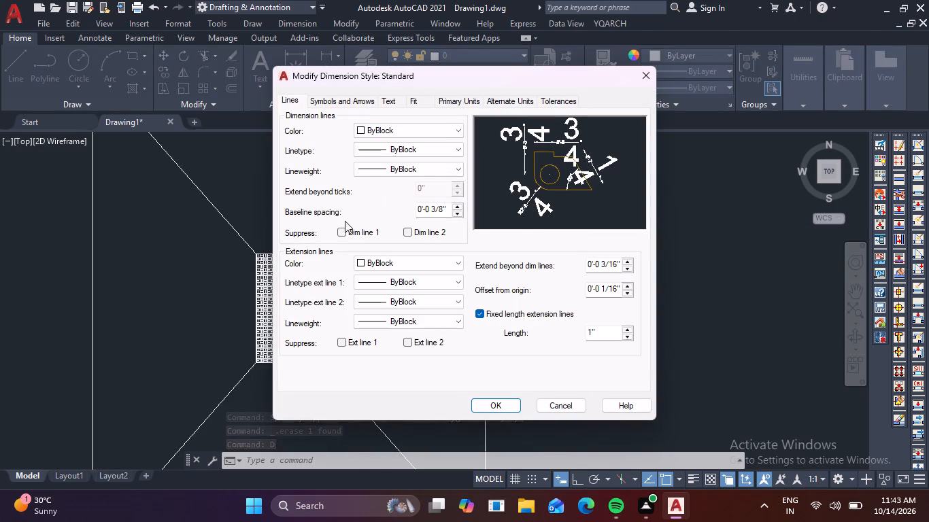
{"action": "left_click", "coordinate": [359, 99]}
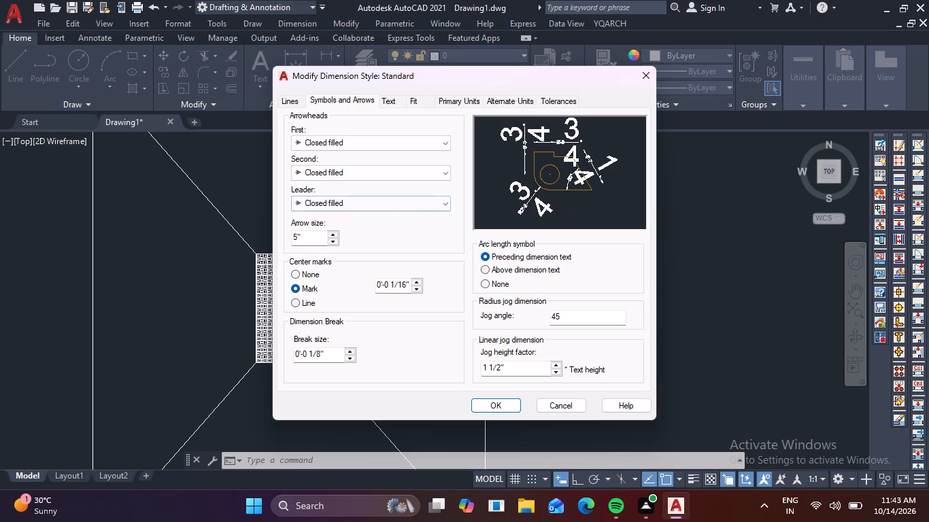
{"action": "left_click_drag", "start_coordinate": [309, 237], "coordinate": [234, 245]}
{"action": "key", "text": "3"}
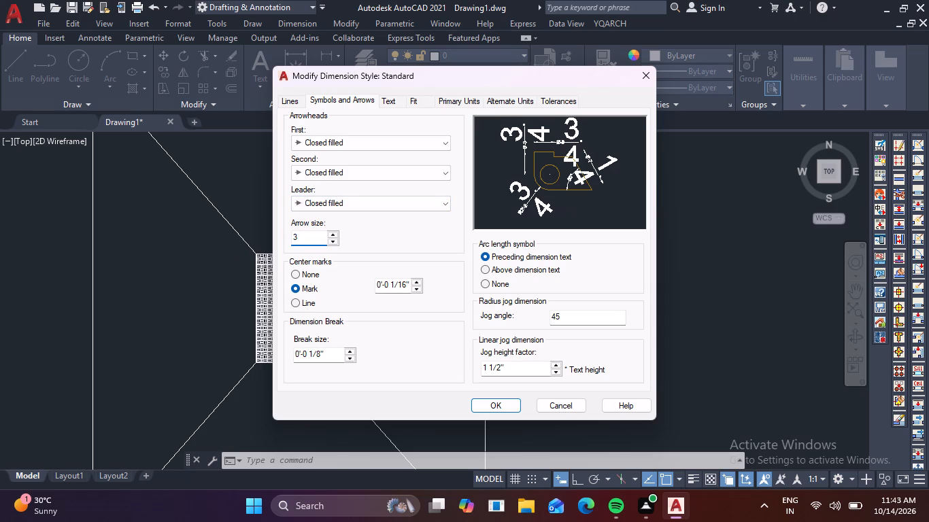
{"action": "key", "text": "Return"}
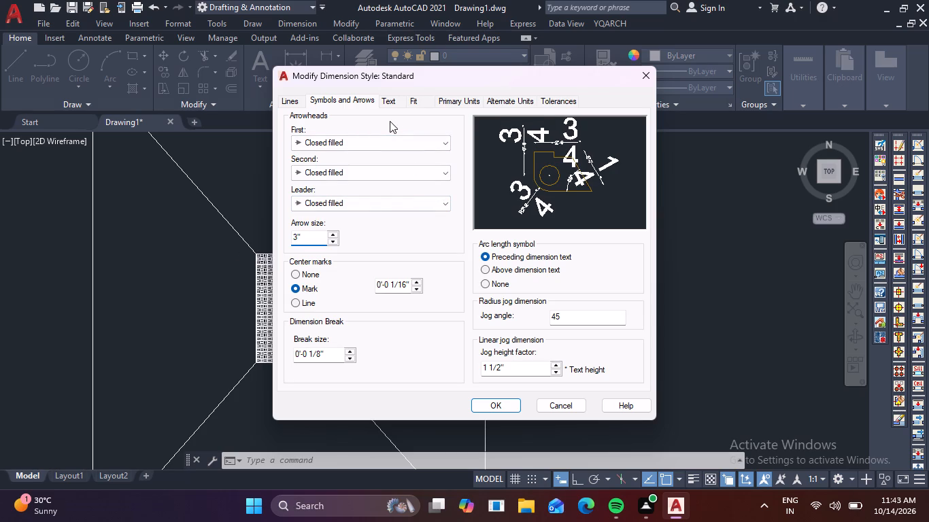
{"action": "left_click", "coordinate": [507, 403]}
{"action": "left_click", "coordinate": [620, 176]}
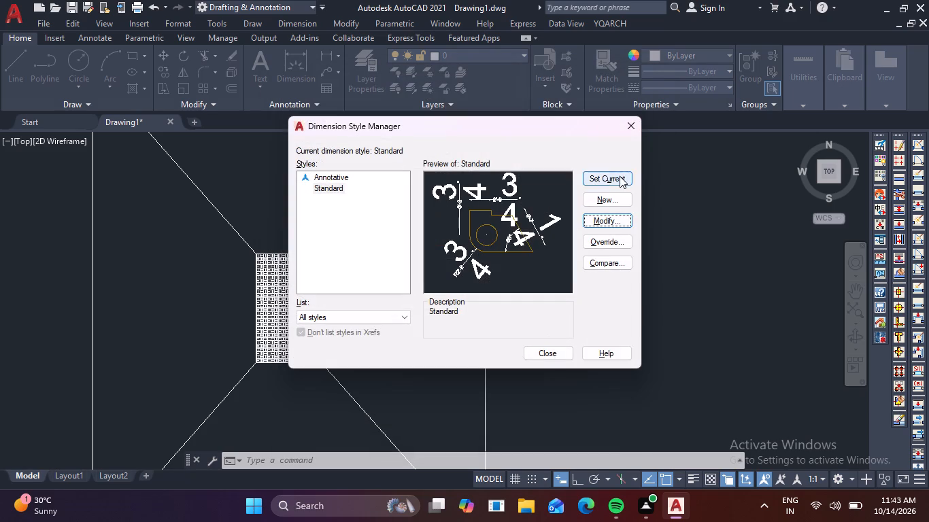
{"action": "left_click", "coordinate": [547, 356]}
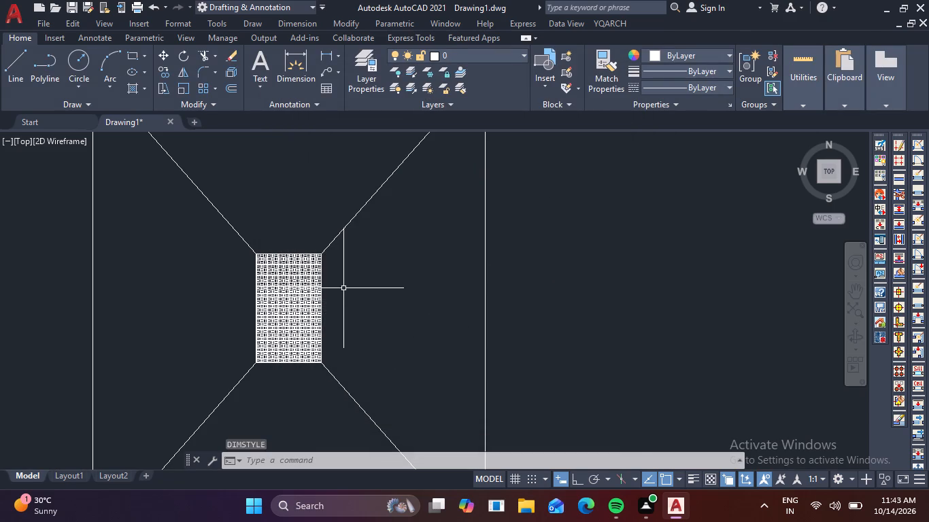
Add a linear dimension across the hatched column's top edge, placed a short distance above the column.
{"action": "key", "text": "d"}
{"action": "type", "text": "LI"}
{"action": "key", "text": "space"}
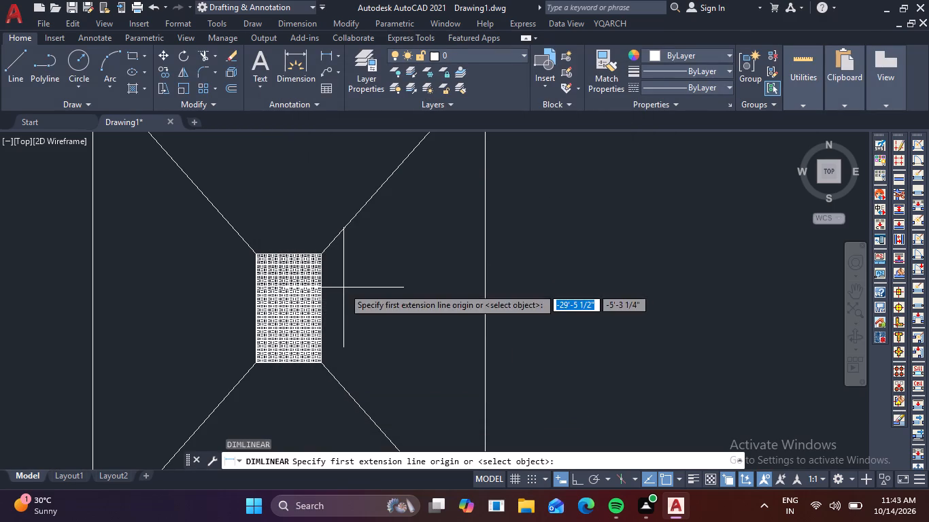
{"action": "scroll", "coordinate": [254, 260], "scroll_direction": "up", "scroll_amount": 2}
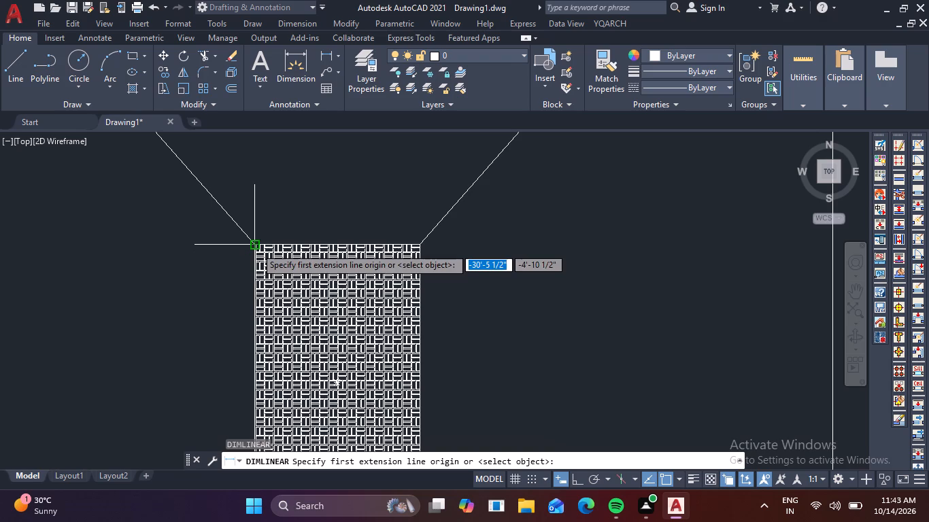
{"action": "left_click", "coordinate": [256, 247]}
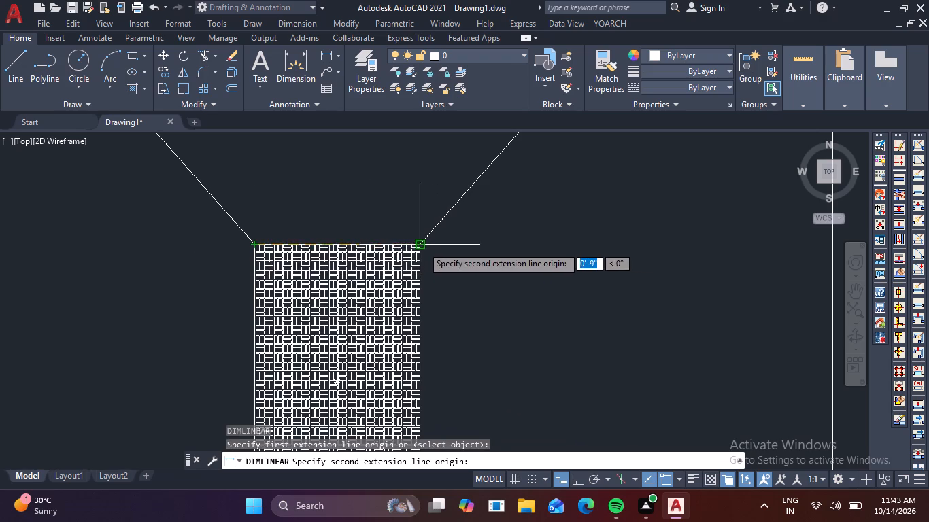
{"action": "left_click", "coordinate": [422, 246]}
{"action": "left_click", "coordinate": [420, 175]}
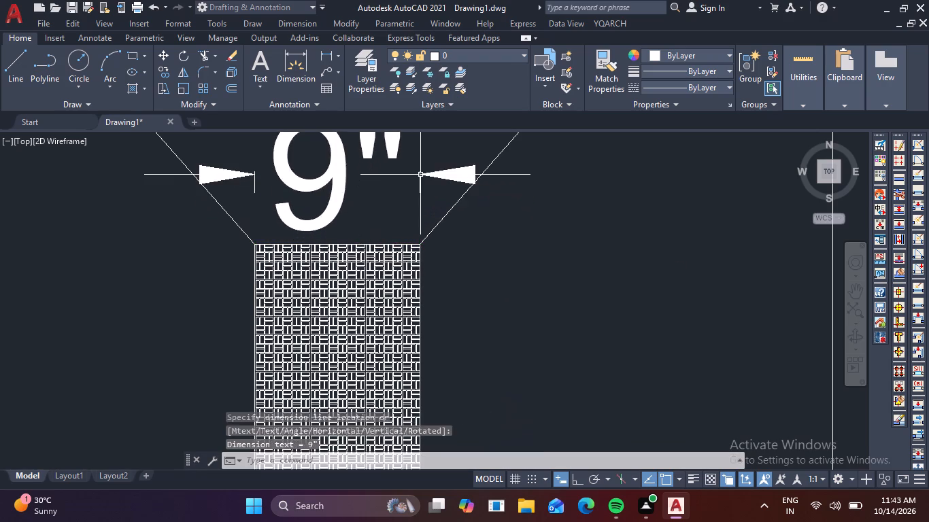
Add a vertical linear dimension along the hatched column's left edge, placed just outside the column.
{"action": "scroll", "coordinate": [420, 175], "scroll_direction": "down", "scroll_amount": 2}
{"action": "key", "text": "space"}
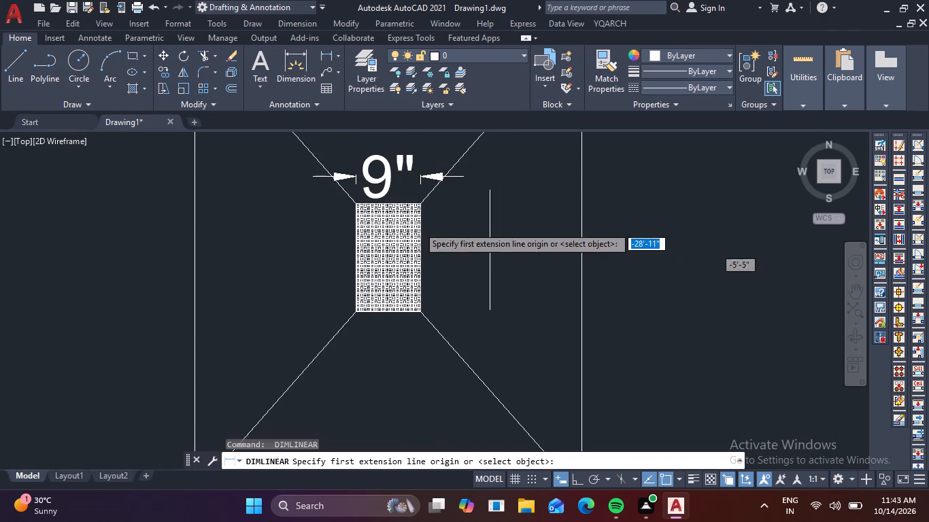
{"action": "left_click", "coordinate": [354, 202]}
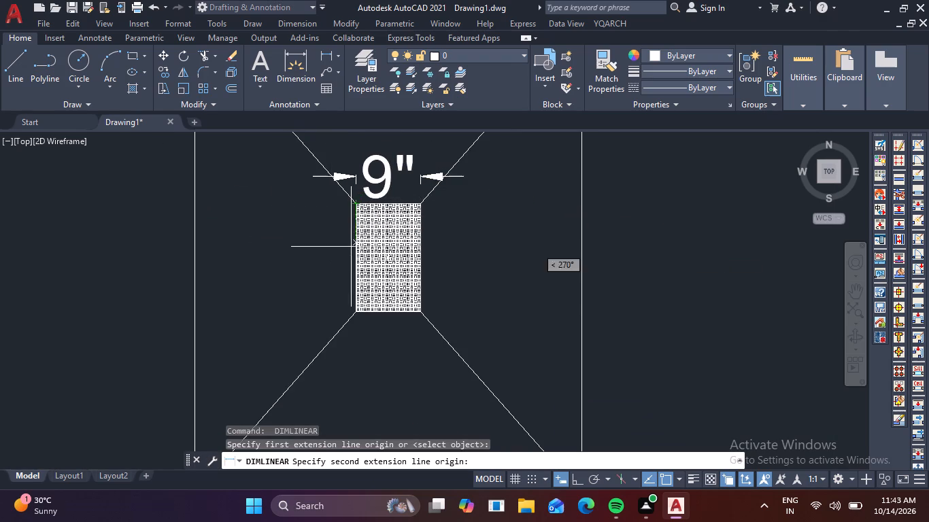
{"action": "left_click", "coordinate": [353, 315]}
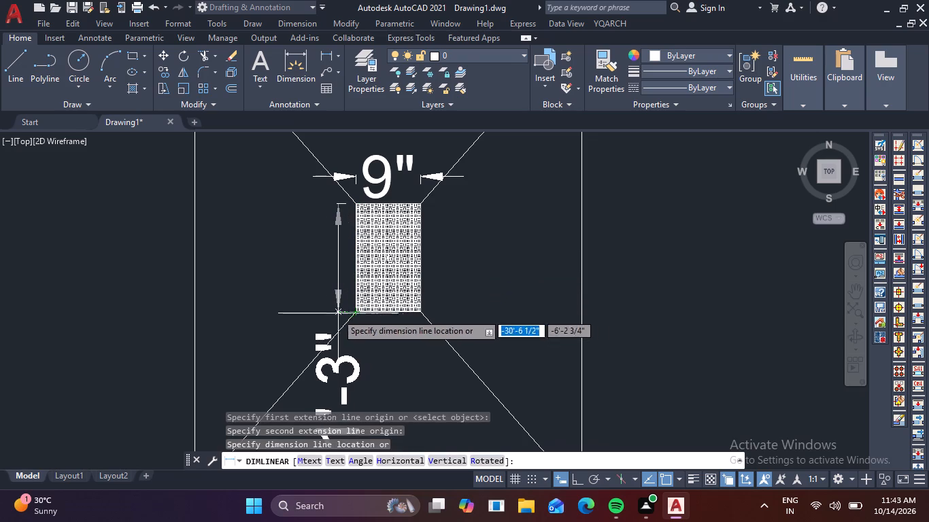
{"action": "left_click", "coordinate": [326, 310]}
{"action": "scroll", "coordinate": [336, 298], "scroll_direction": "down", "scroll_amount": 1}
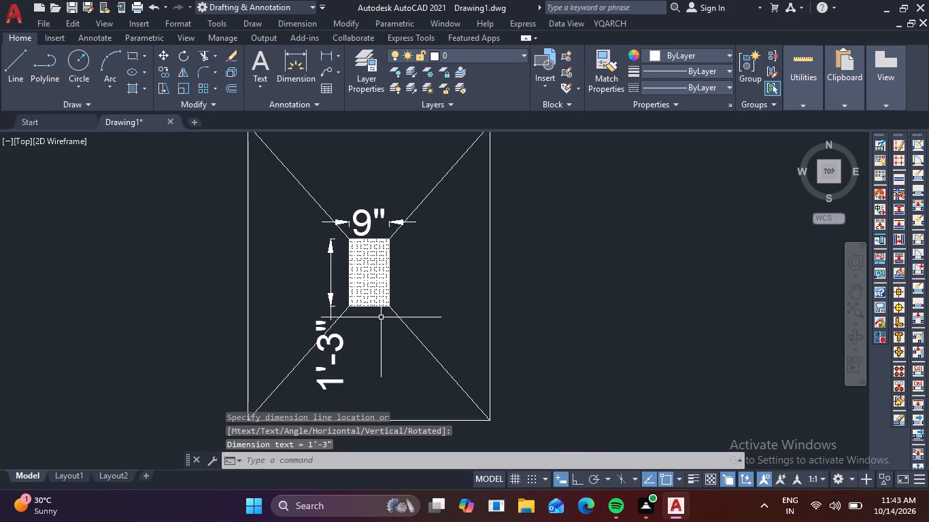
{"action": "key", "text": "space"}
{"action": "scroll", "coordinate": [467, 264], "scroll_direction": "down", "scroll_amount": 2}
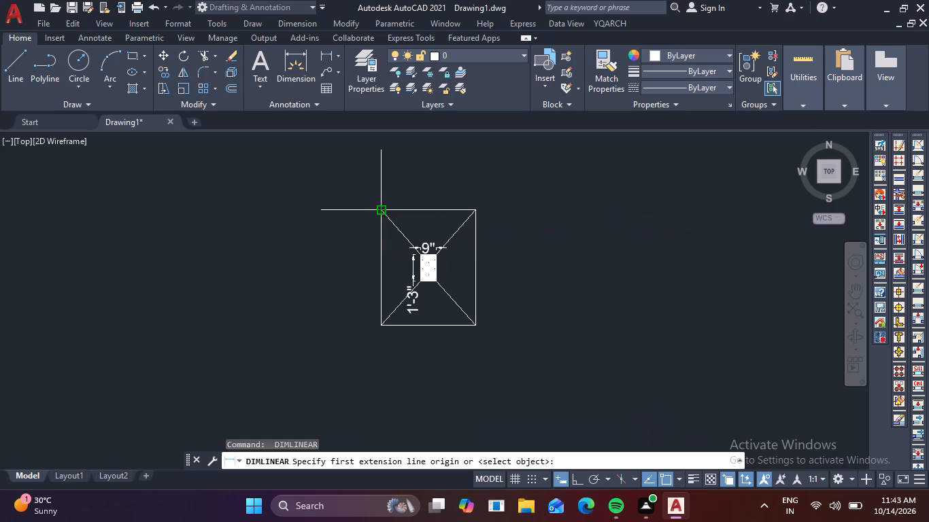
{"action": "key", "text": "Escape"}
Copy the complete dimensioned footing from its column's centre to the left and right intersections on the grid's top line.
{"action": "left_click_drag", "start_coordinate": [323, 178], "coordinate": [331, 177]}
{"action": "left_click", "coordinate": [526, 372]}
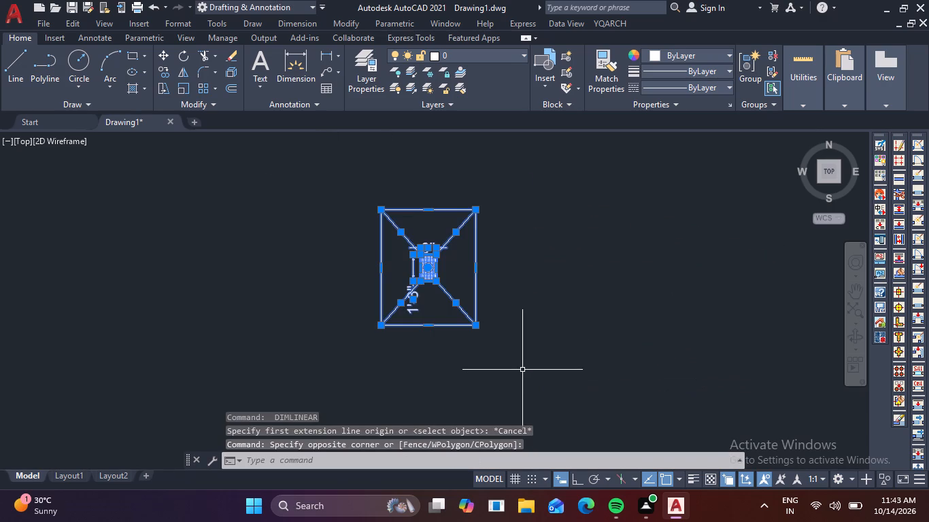
{"action": "key", "text": "m"}
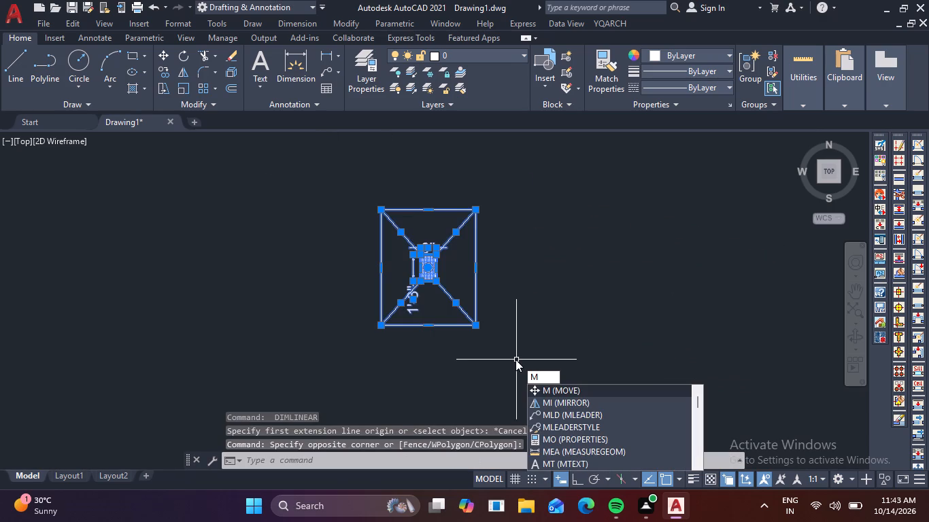
{"action": "key", "text": "BackSpace"}
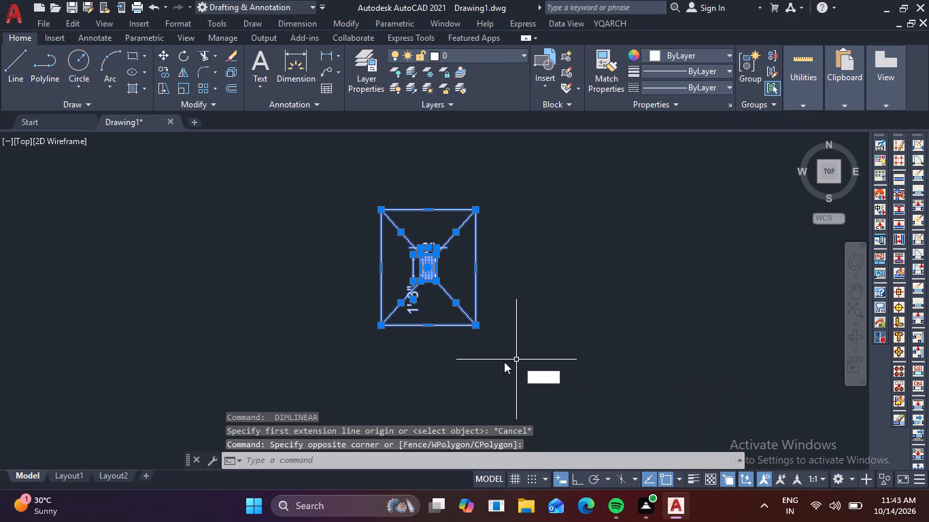
{"action": "type", "text": "CO"}
{"action": "key", "text": "space"}
{"action": "scroll", "coordinate": [413, 271], "scroll_direction": "up", "scroll_amount": 2}
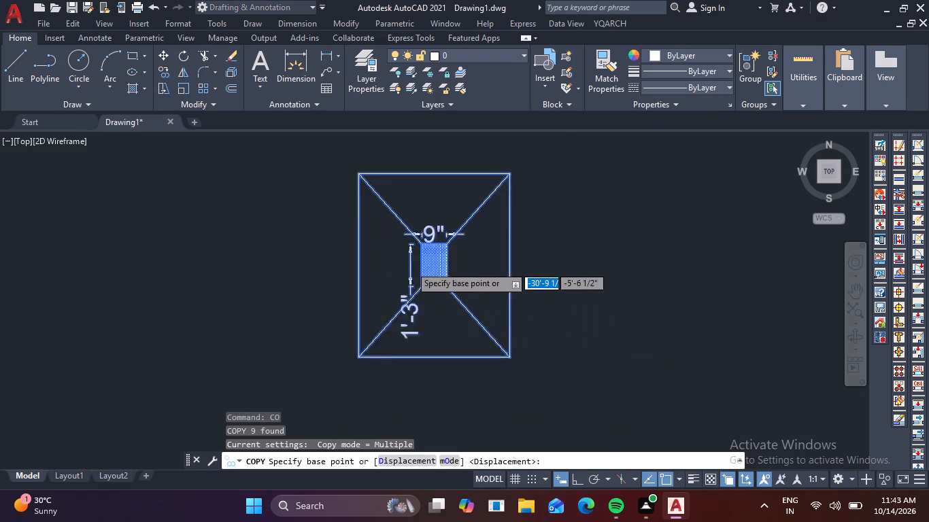
{"action": "scroll", "coordinate": [410, 266], "scroll_direction": "up", "scroll_amount": 1}
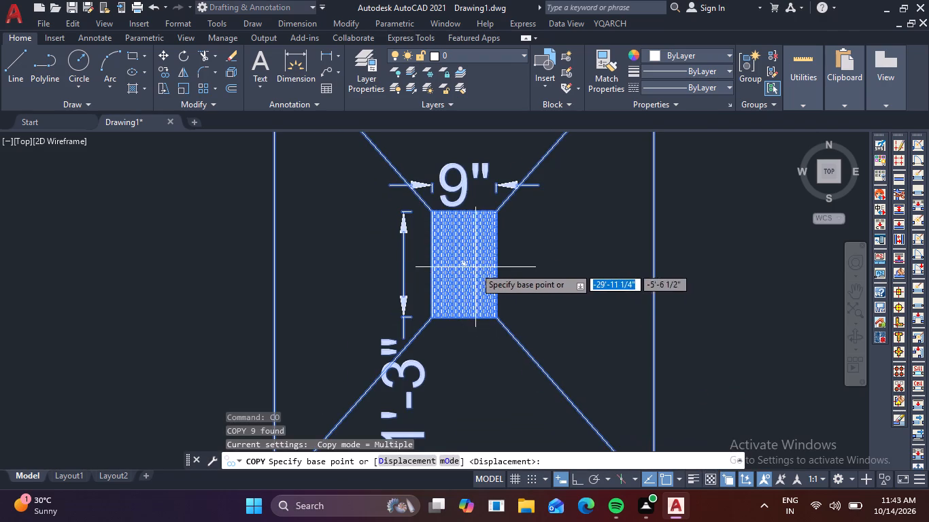
{"action": "left_click", "coordinate": [466, 265]}
{"action": "scroll", "coordinate": [464, 266], "scroll_direction": "down", "scroll_amount": 4}
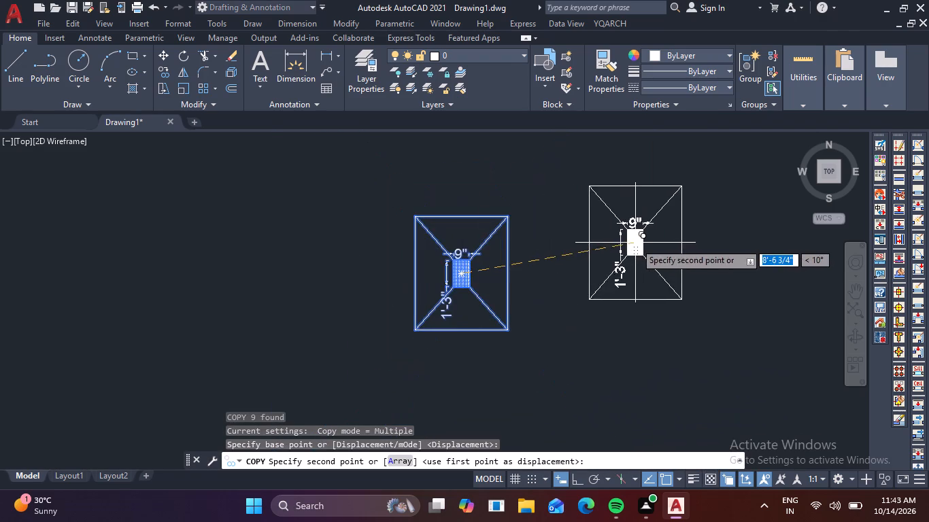
{"action": "scroll", "coordinate": [635, 243], "scroll_direction": "down", "scroll_amount": 3}
{"action": "middle_click_drag", "start_coordinate": [625, 262], "coordinate": [469, 317]}
{"action": "scroll", "coordinate": [592, 269], "scroll_direction": "up", "scroll_amount": 3}
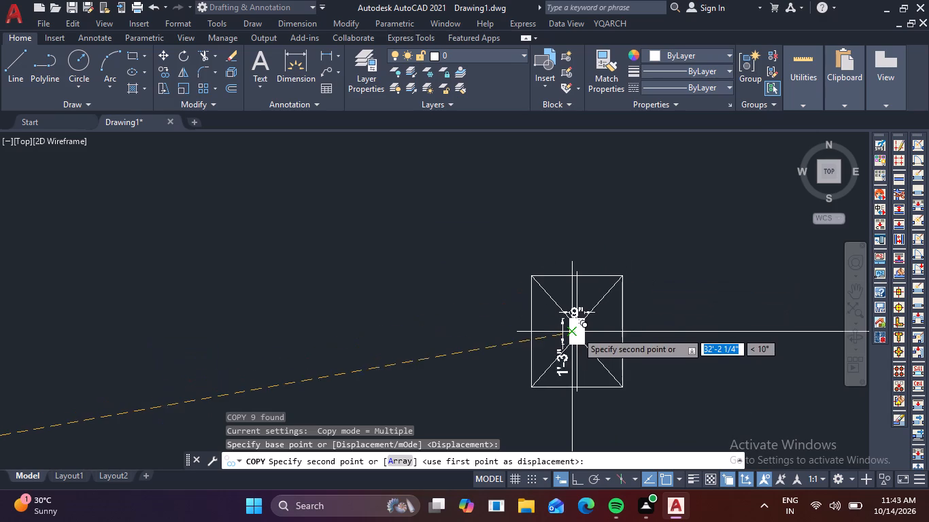
{"action": "left_click", "coordinate": [576, 332]}
{"action": "scroll", "coordinate": [654, 344], "scroll_direction": "down", "scroll_amount": 3}
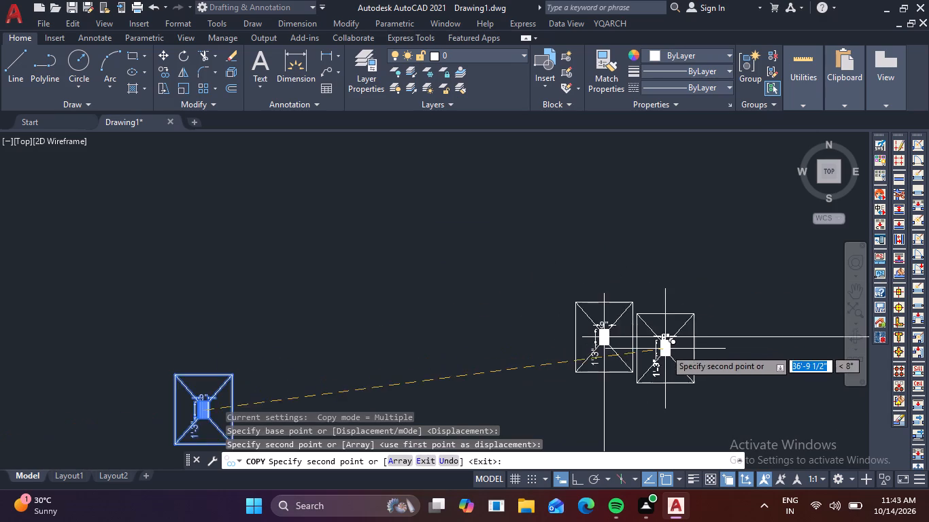
{"action": "middle_click_drag", "start_coordinate": [665, 349], "coordinate": [396, 306]}
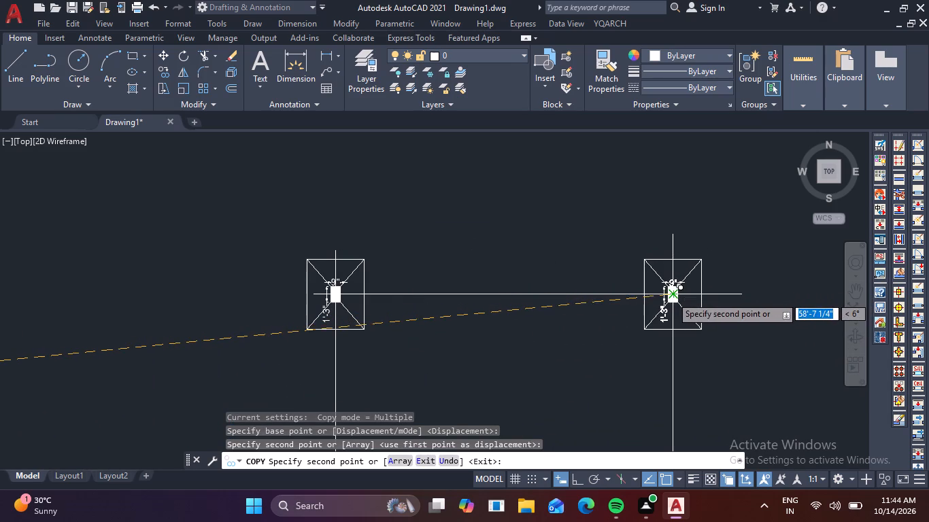
{"action": "left_click", "coordinate": [671, 296]}
Place footing copies centred on the left and right intersections of the second horizontal grid line.
{"action": "scroll", "coordinate": [547, 347], "scroll_direction": "down", "scroll_amount": 1}
{"action": "middle_click_drag", "start_coordinate": [545, 347], "coordinate": [574, 156]}
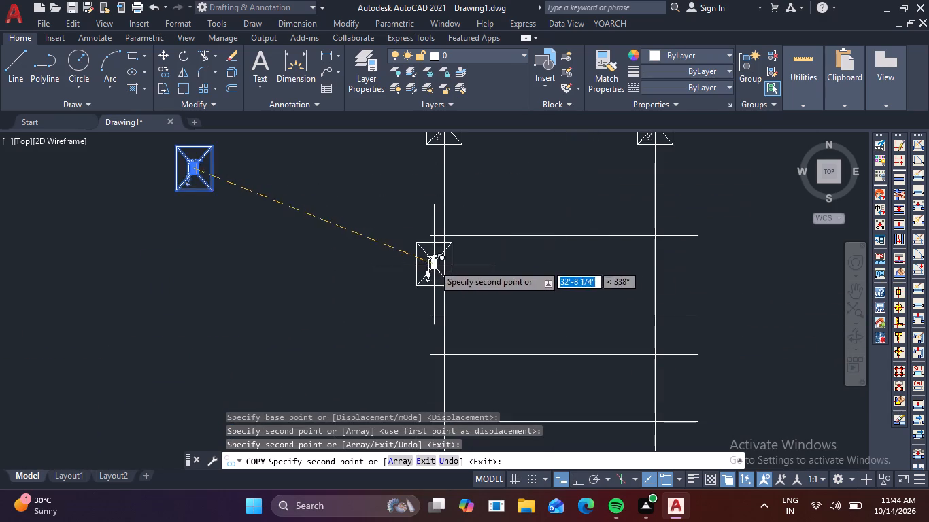
{"action": "scroll", "coordinate": [433, 262], "scroll_direction": "up", "scroll_amount": 2}
{"action": "left_click", "coordinate": [454, 197]}
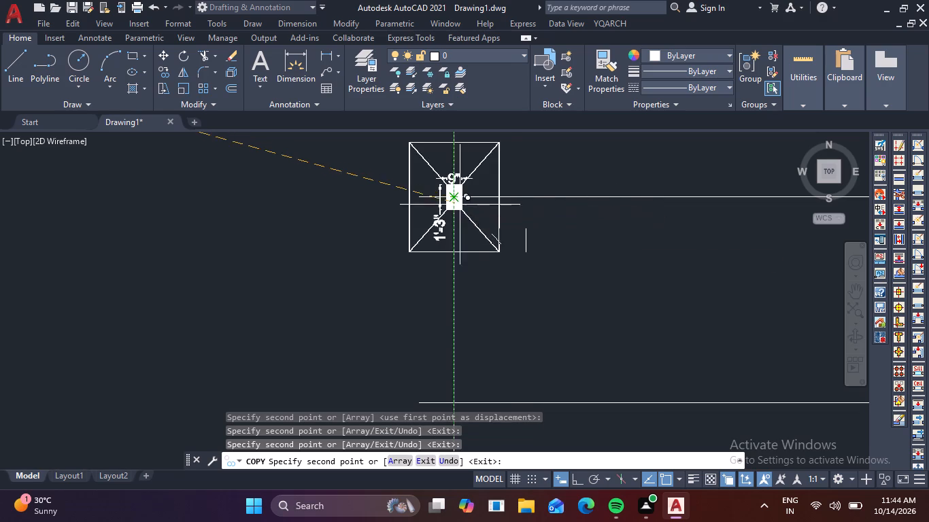
{"action": "scroll", "coordinate": [606, 252], "scroll_direction": "down", "scroll_amount": 2}
{"action": "middle_click_drag", "start_coordinate": [610, 255], "coordinate": [420, 254]}
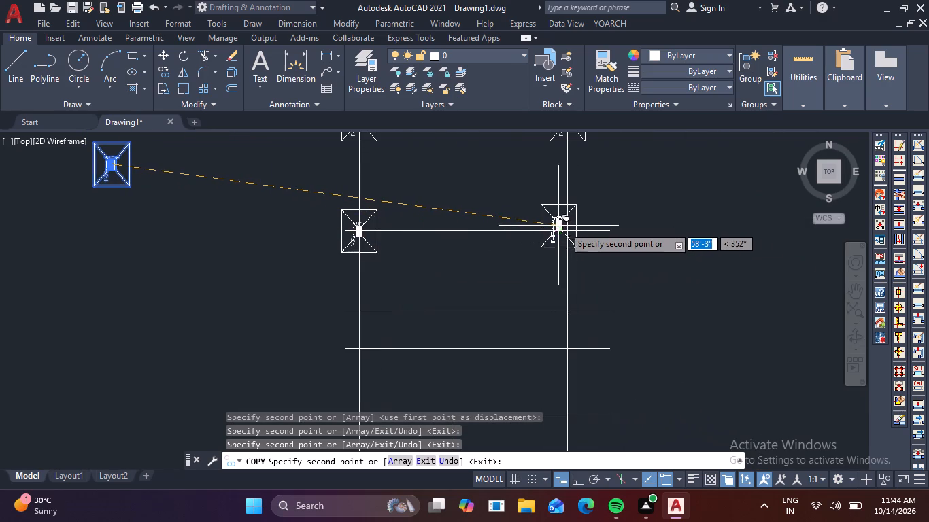
{"action": "left_click", "coordinate": [566, 229]}
Place a footing copy centred on the left intersection of the third horizontal grid line.
{"action": "middle_click_drag", "start_coordinate": [494, 309], "coordinate": [560, 210]}
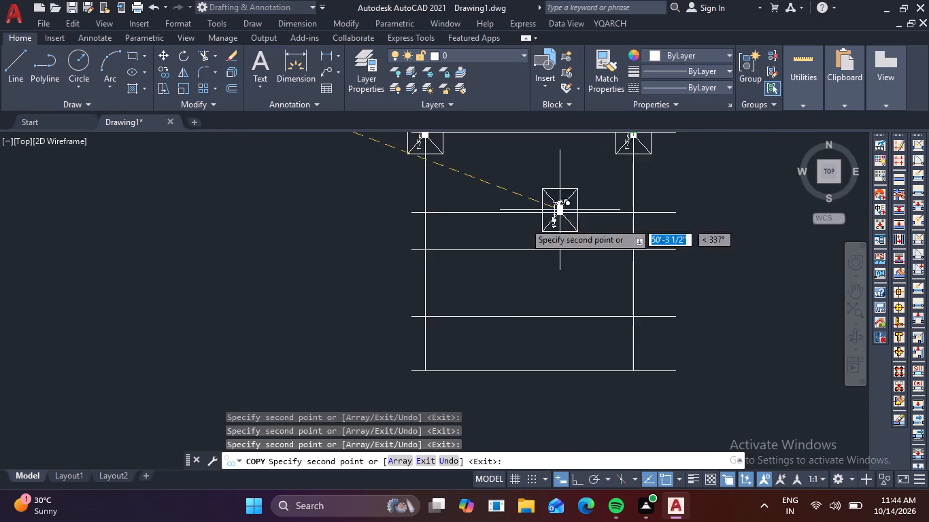
{"action": "scroll", "coordinate": [407, 233], "scroll_direction": "up", "scroll_amount": 3}
{"action": "left_click", "coordinate": [467, 156]}
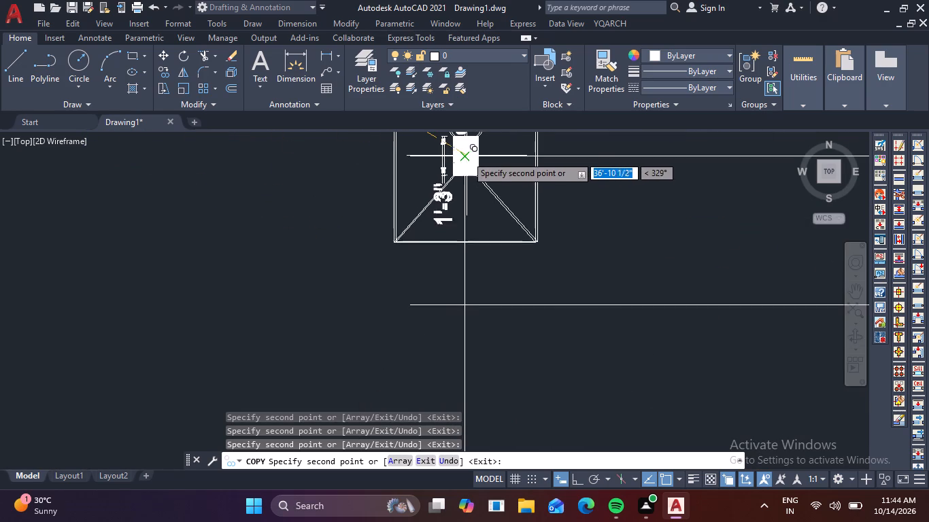
Place footing copies centred on the left and right intersections of the fourth horizontal grid line.
{"action": "scroll", "coordinate": [533, 224], "scroll_direction": "down", "scroll_amount": 2}
{"action": "middle_click_drag", "start_coordinate": [516, 231], "coordinate": [359, 275]}
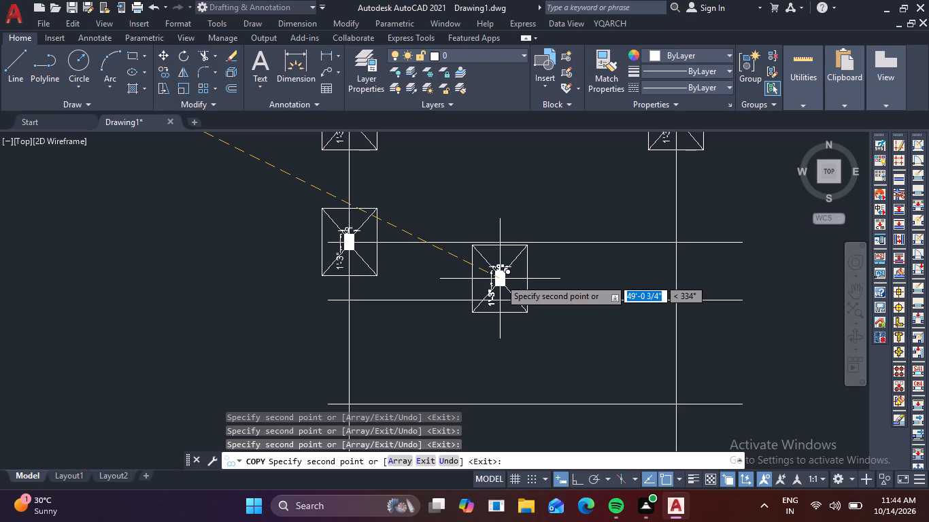
{"action": "scroll", "coordinate": [459, 293], "scroll_direction": "down", "scroll_amount": 1}
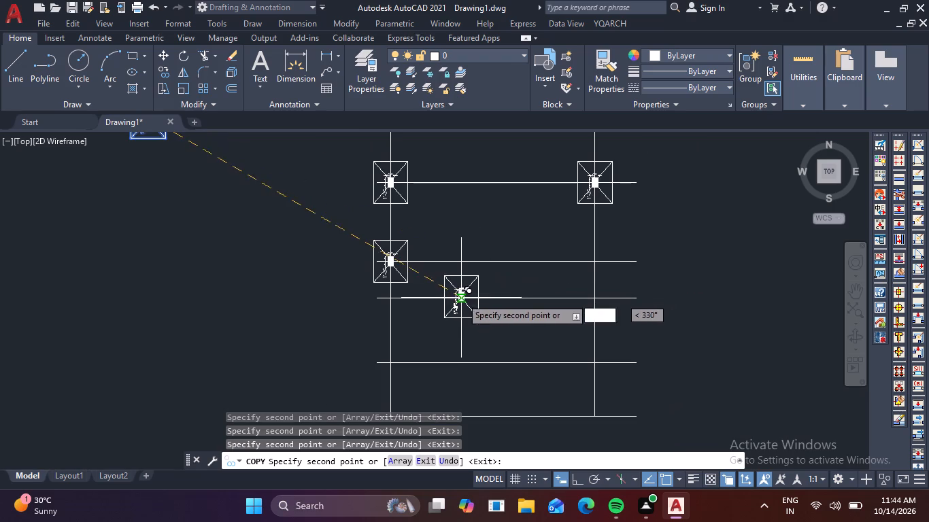
{"action": "scroll", "coordinate": [473, 196], "scroll_direction": "down", "scroll_amount": 1}
{"action": "middle_click_drag", "start_coordinate": [479, 211], "coordinate": [490, 236]}
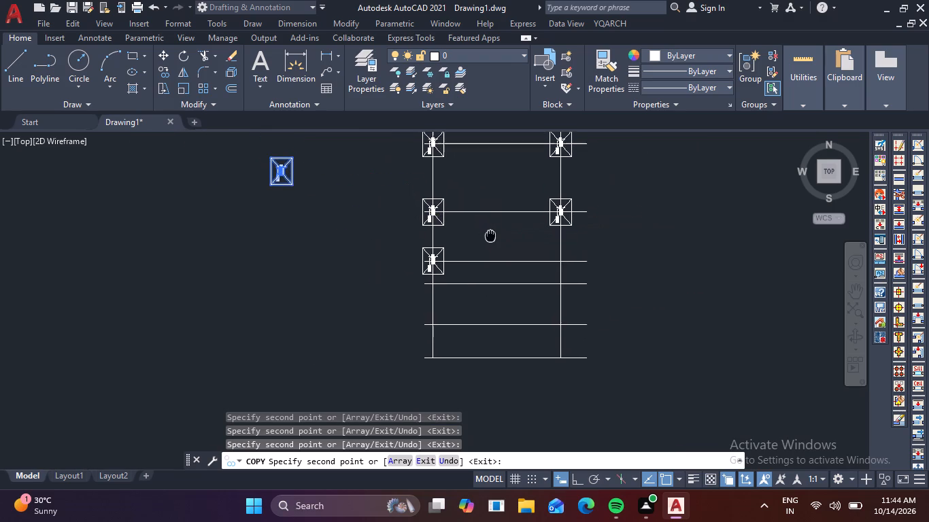
{"action": "middle_click_drag", "start_coordinate": [490, 236], "coordinate": [490, 245]}
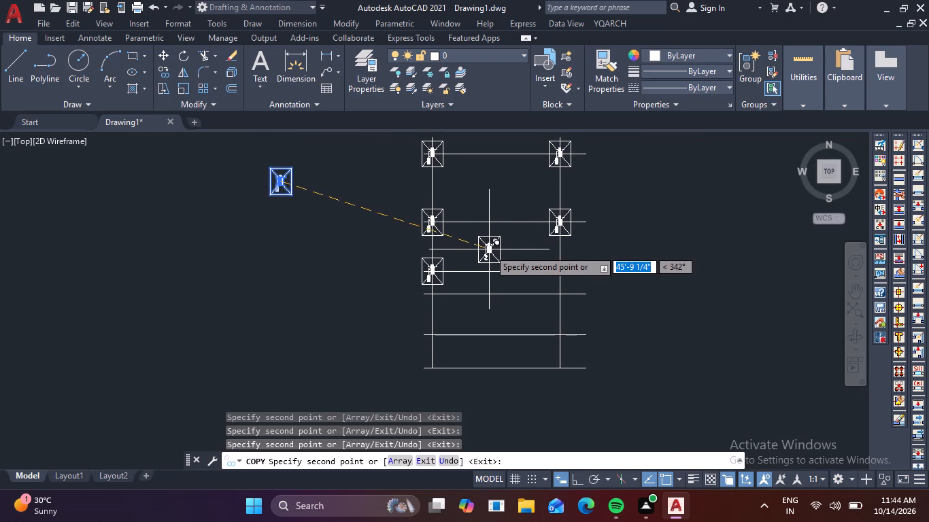
{"action": "scroll", "coordinate": [433, 295], "scroll_direction": "up", "scroll_amount": 2}
{"action": "left_click", "coordinate": [423, 293]}
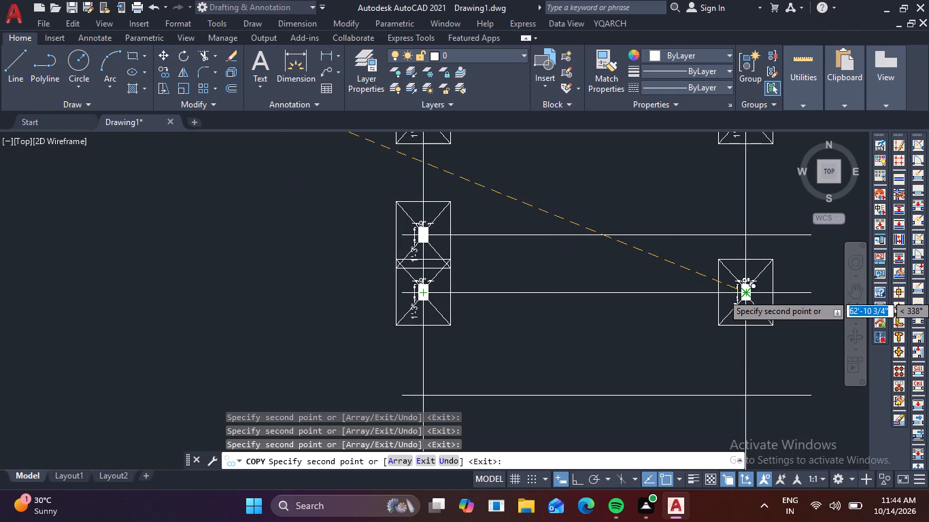
{"action": "left_click", "coordinate": [744, 294]}
Place footing copies centred on the two bottom corner intersections of the grid and end the Copy command.
{"action": "middle_click_drag", "start_coordinate": [683, 337], "coordinate": [654, 197]}
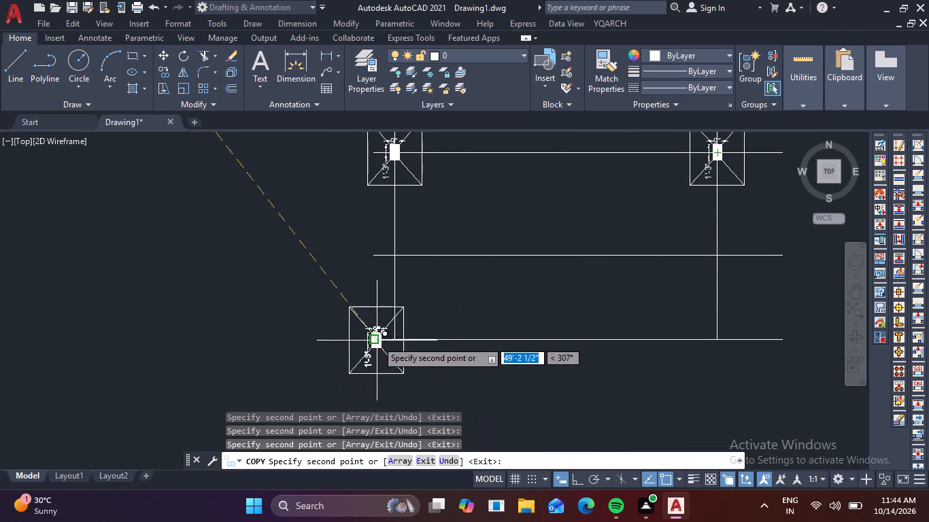
{"action": "left_click", "coordinate": [396, 338]}
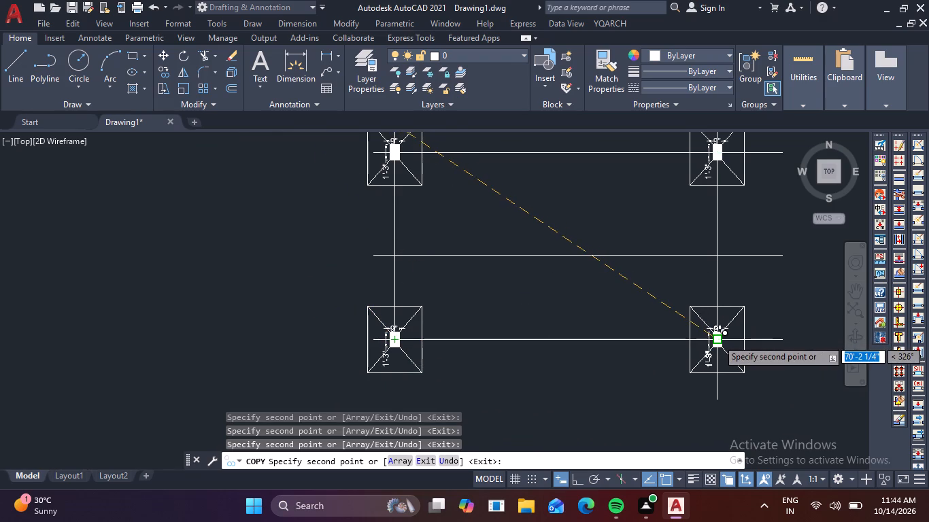
{"action": "left_click", "coordinate": [717, 339]}
{"action": "key", "text": "Escape"}
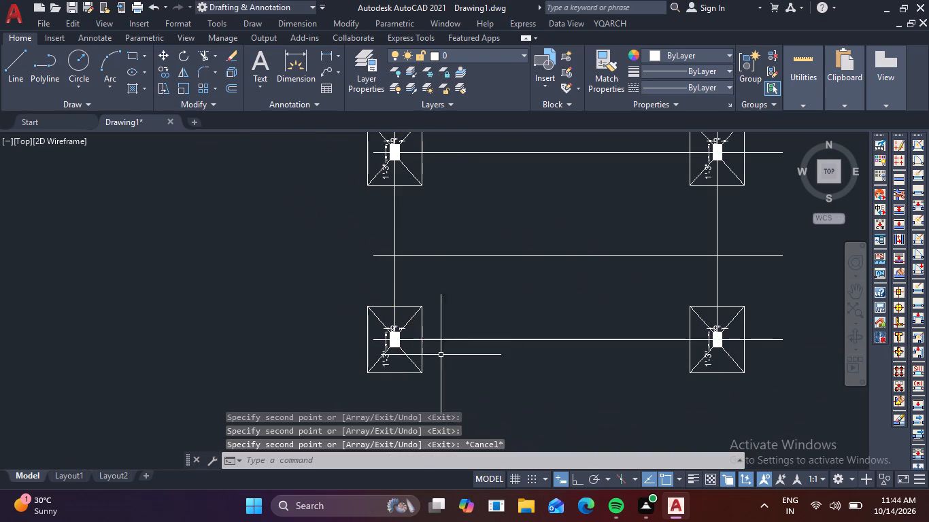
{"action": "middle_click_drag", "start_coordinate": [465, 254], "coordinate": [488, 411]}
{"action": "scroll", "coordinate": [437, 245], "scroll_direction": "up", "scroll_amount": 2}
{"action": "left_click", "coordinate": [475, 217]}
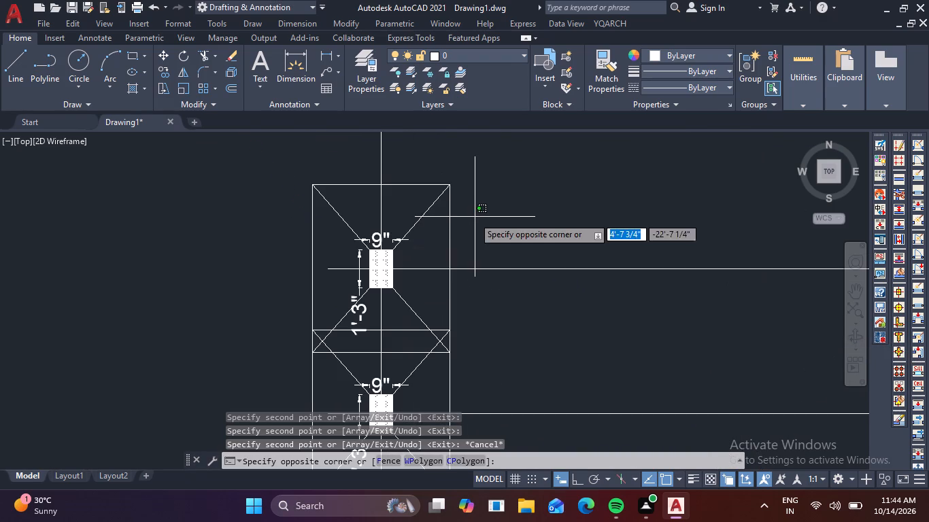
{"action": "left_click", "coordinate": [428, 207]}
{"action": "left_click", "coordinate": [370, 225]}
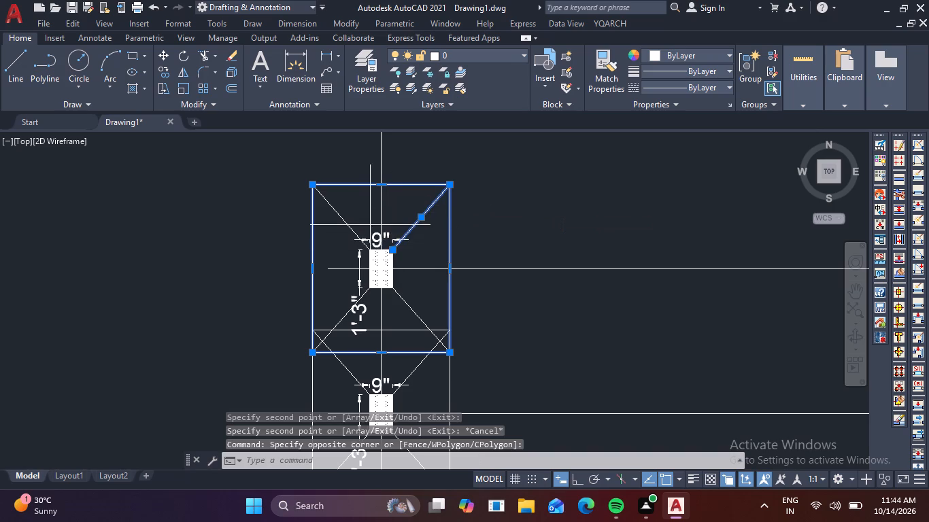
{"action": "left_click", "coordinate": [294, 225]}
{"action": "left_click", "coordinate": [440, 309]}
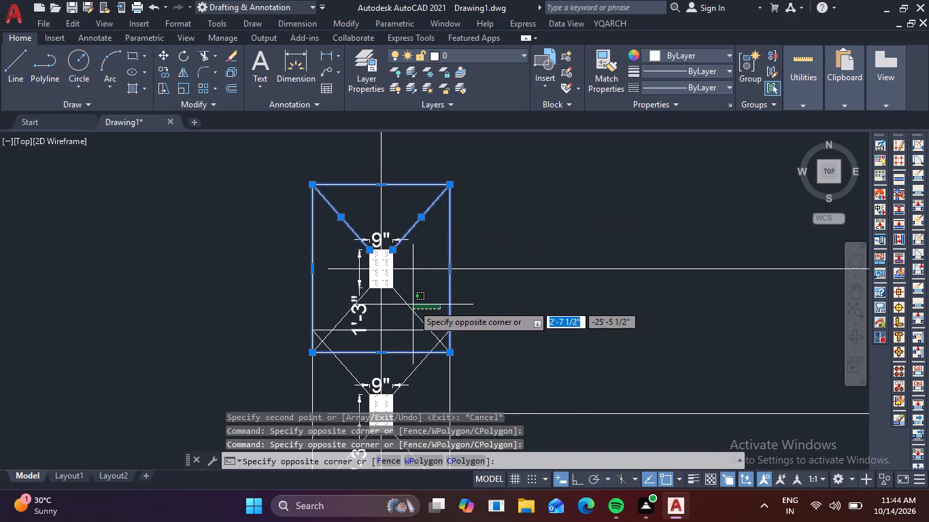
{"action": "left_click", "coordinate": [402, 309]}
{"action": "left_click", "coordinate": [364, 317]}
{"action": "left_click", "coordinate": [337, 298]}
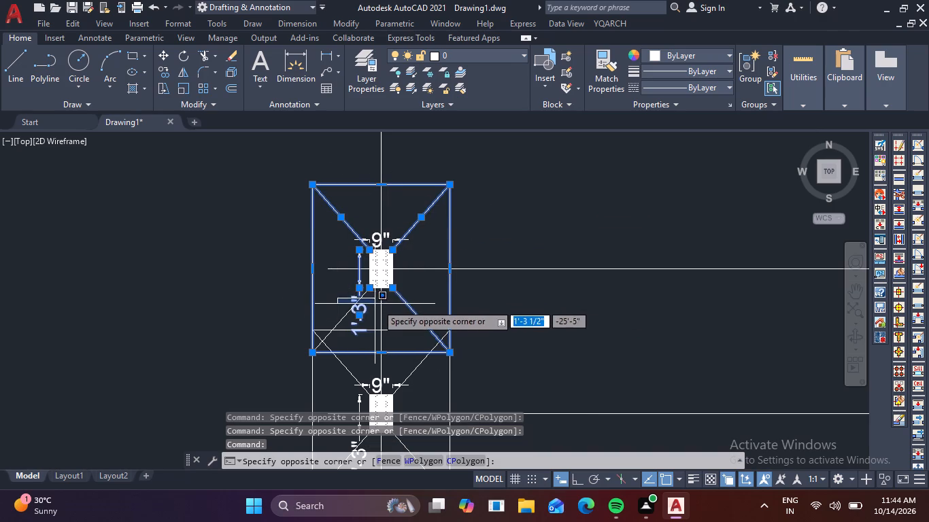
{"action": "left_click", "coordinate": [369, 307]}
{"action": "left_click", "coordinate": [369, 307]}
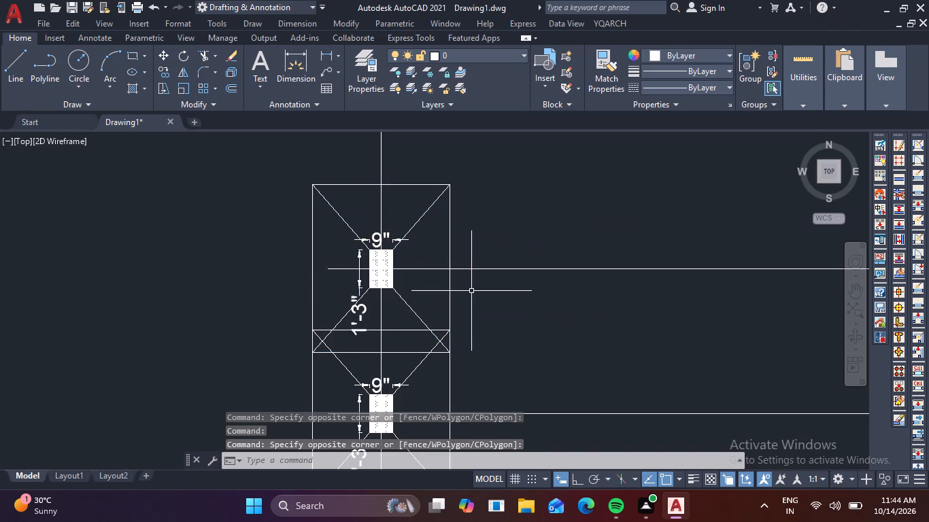
Delete the footing outline, four diagonals, 1'-3" dimension and column hatch of the copy on the third grid line's left intersection.
{"action": "left_click_drag", "start_coordinate": [471, 295], "coordinate": [464, 295]}
{"action": "left_click", "coordinate": [386, 300]}
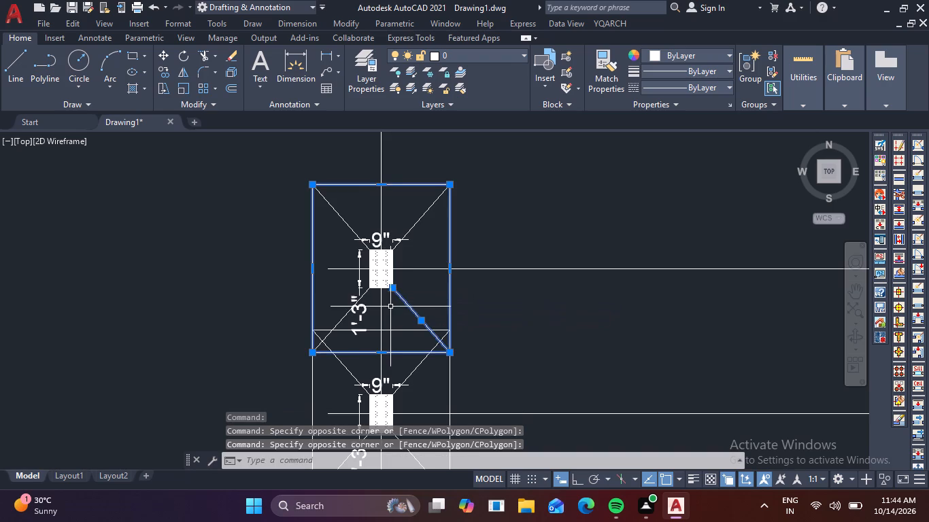
{"action": "left_click", "coordinate": [392, 308]}
{"action": "left_click", "coordinate": [305, 296]}
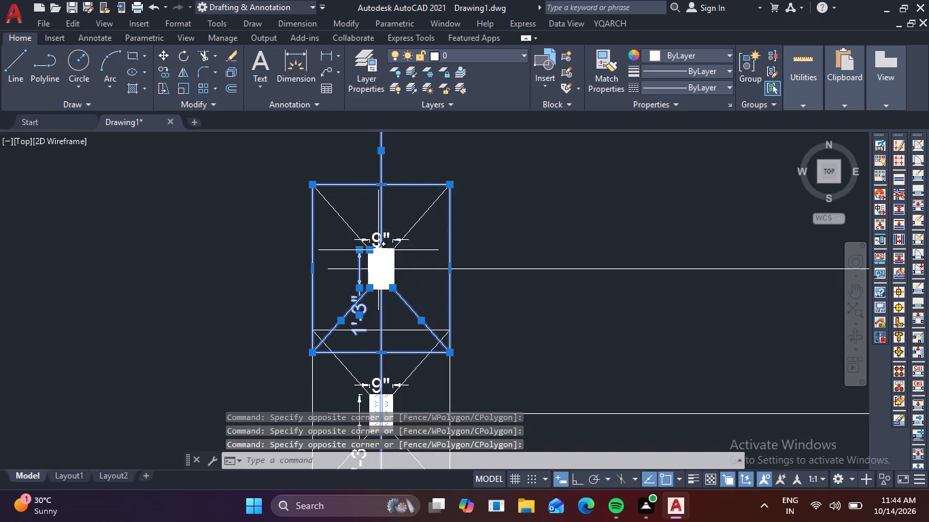
{"action": "left_click", "coordinate": [394, 160], "text": "shift"}
{"action": "left_click", "coordinate": [362, 160], "text": "shift"}
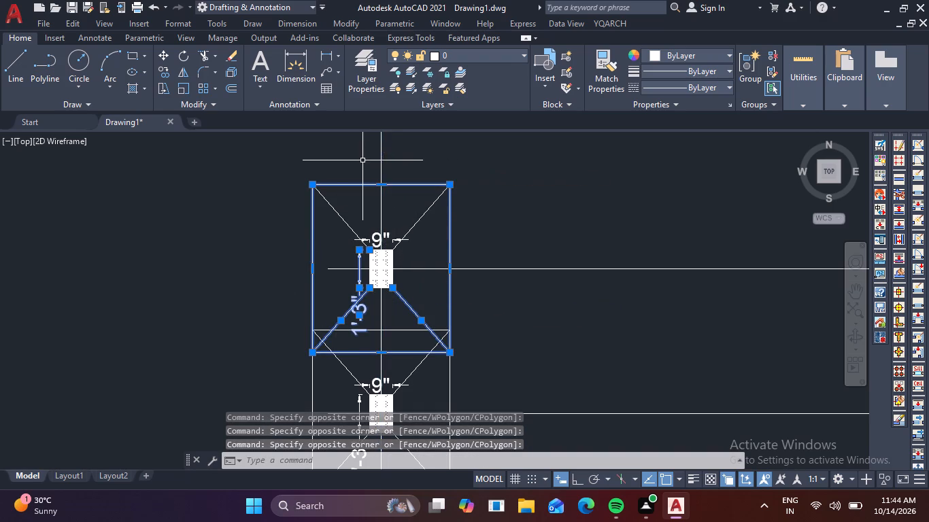
{"action": "left_click_drag", "start_coordinate": [437, 226], "coordinate": [428, 222]}
{"action": "left_click", "coordinate": [411, 210]}
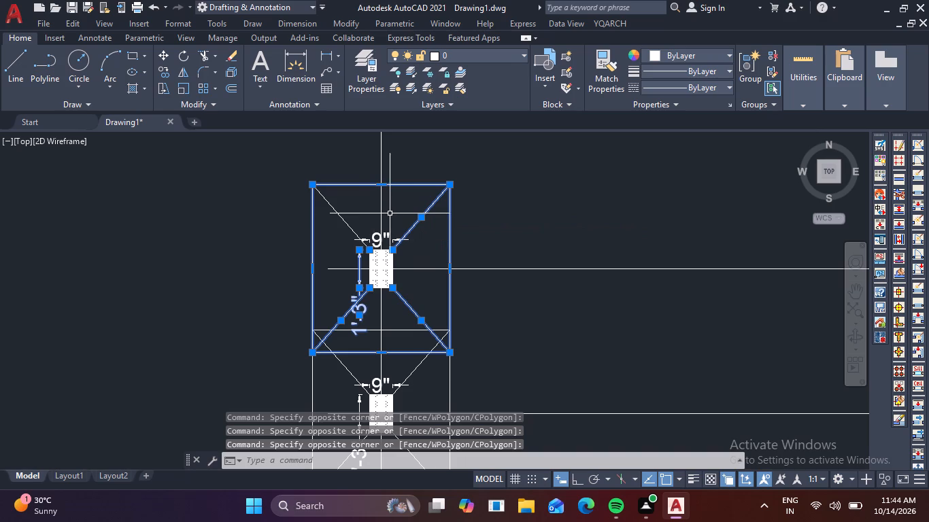
{"action": "left_click", "coordinate": [360, 209]}
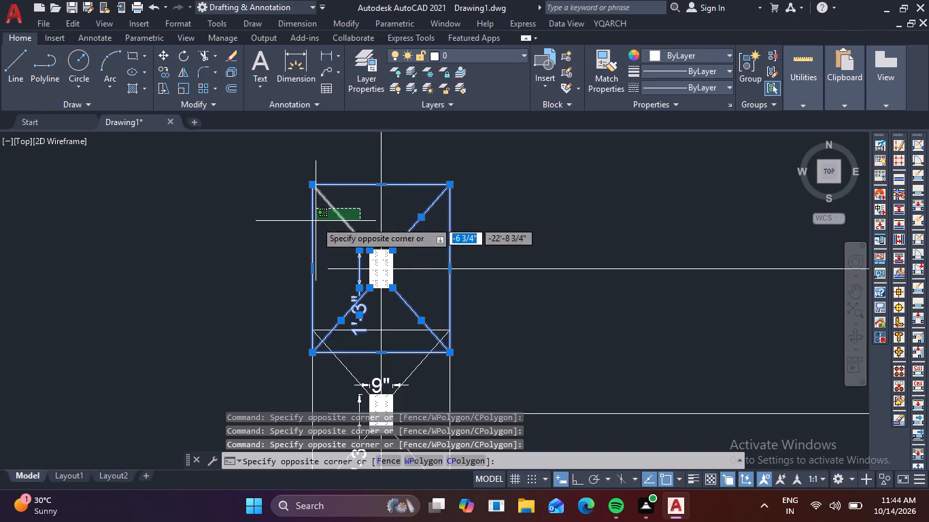
{"action": "left_click", "coordinate": [316, 221]}
{"action": "scroll", "coordinate": [385, 256], "scroll_direction": "up", "scroll_amount": 3}
{"action": "left_click", "coordinate": [372, 276]}
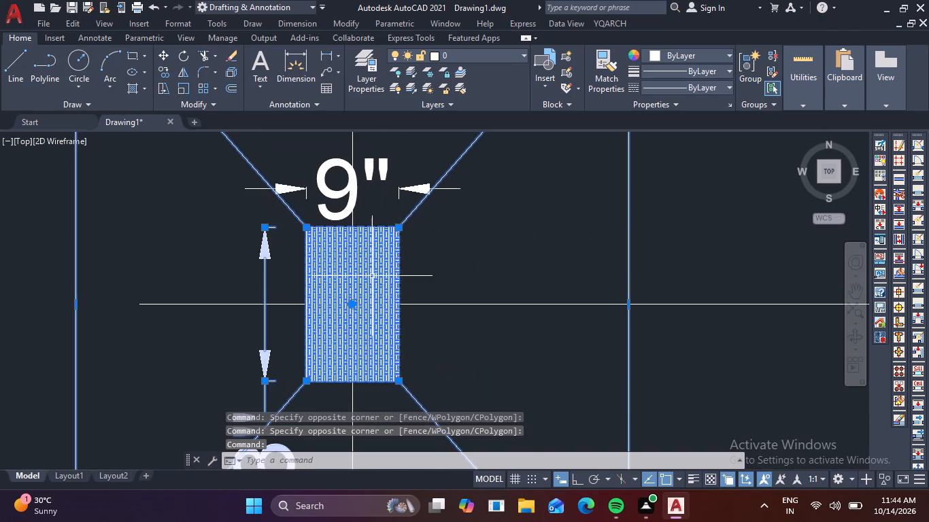
{"action": "key", "text": "Delete"}
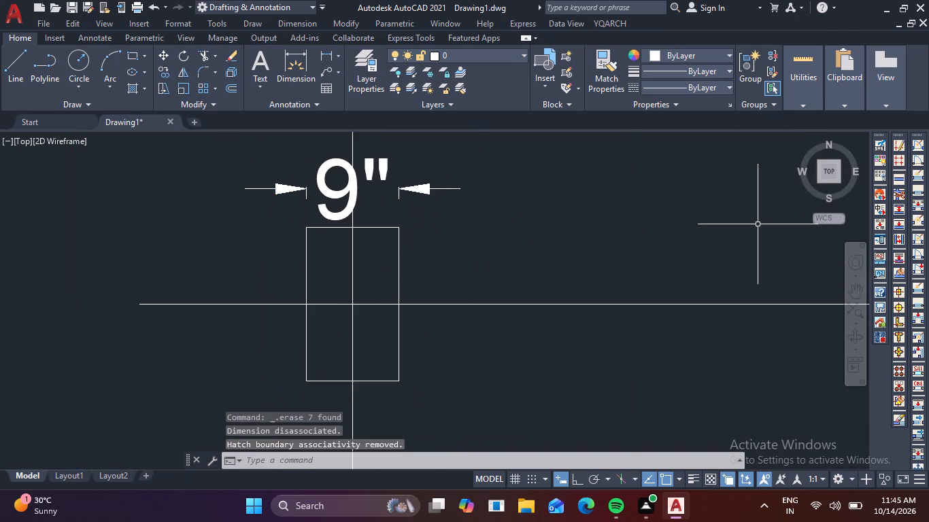
{"action": "scroll", "coordinate": [700, 231], "scroll_direction": "down", "scroll_amount": 2}
{"action": "scroll", "coordinate": [639, 261], "scroll_direction": "down", "scroll_amount": 1}
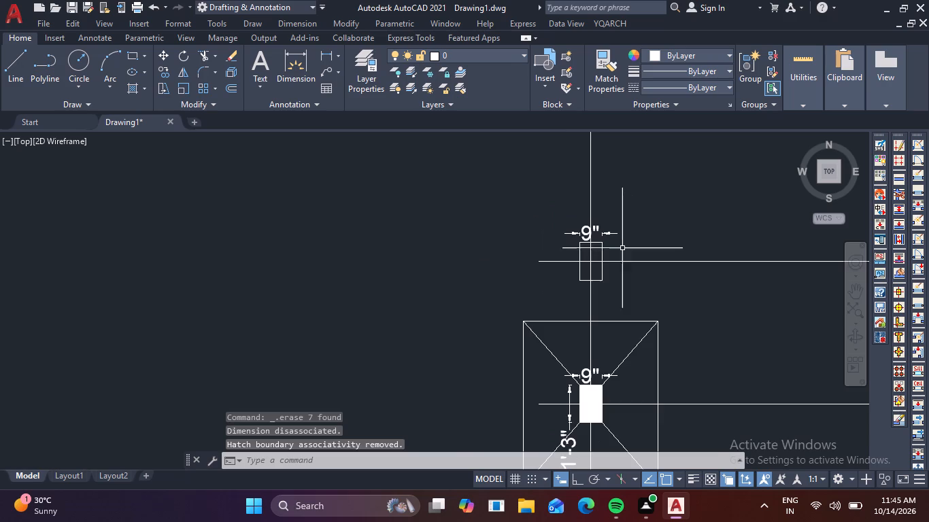
Delete the leftover 9" dimension and column outline at the third grid line's left intersection.
{"action": "scroll", "coordinate": [605, 243], "scroll_direction": "up", "scroll_amount": 2}
{"action": "left_click", "coordinate": [605, 218]}
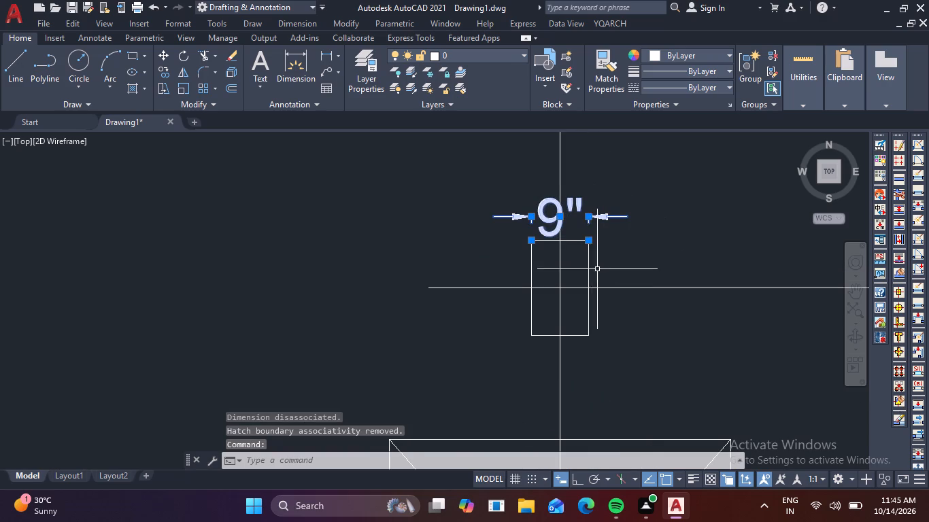
{"action": "left_click", "coordinate": [584, 260]}
{"action": "left_click", "coordinate": [581, 251]}
{"action": "left_click", "coordinate": [592, 356]}
{"action": "left_click", "coordinate": [575, 310]}
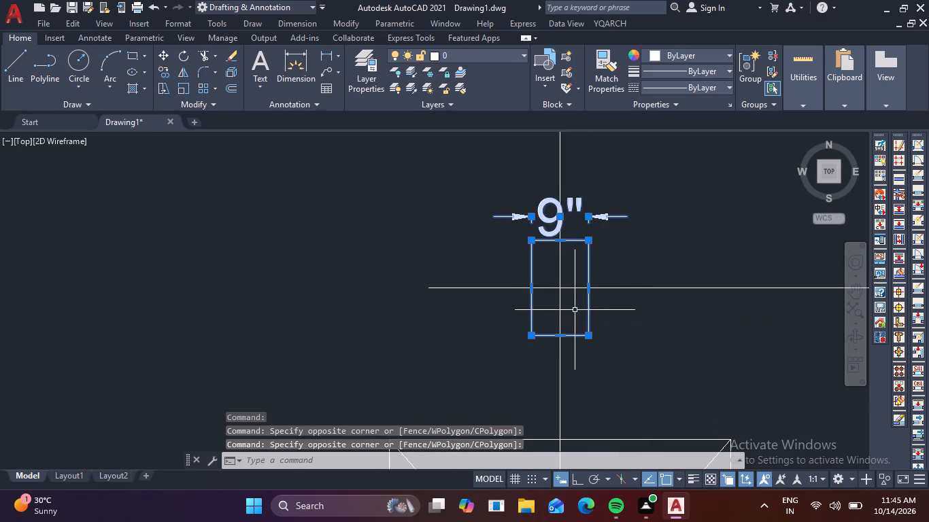
{"action": "key", "text": "Delete"}
Draw a line about 26'-8" long over the top grid line, from the right column's centre to the left column's centre.
{"action": "scroll", "coordinate": [606, 317], "scroll_direction": "down", "scroll_amount": 1}
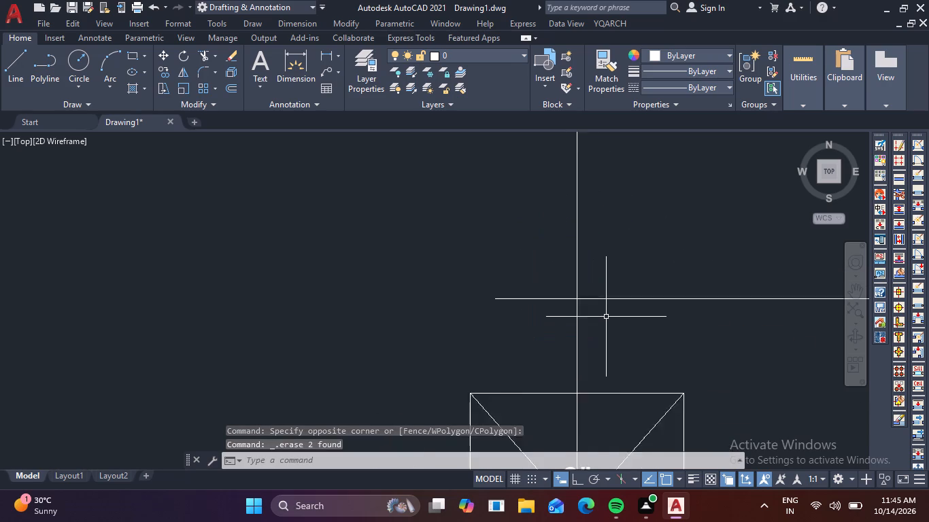
{"action": "scroll", "coordinate": [606, 317], "scroll_direction": "down", "scroll_amount": 2}
{"action": "middle_click_drag", "start_coordinate": [652, 324], "coordinate": [529, 261]}
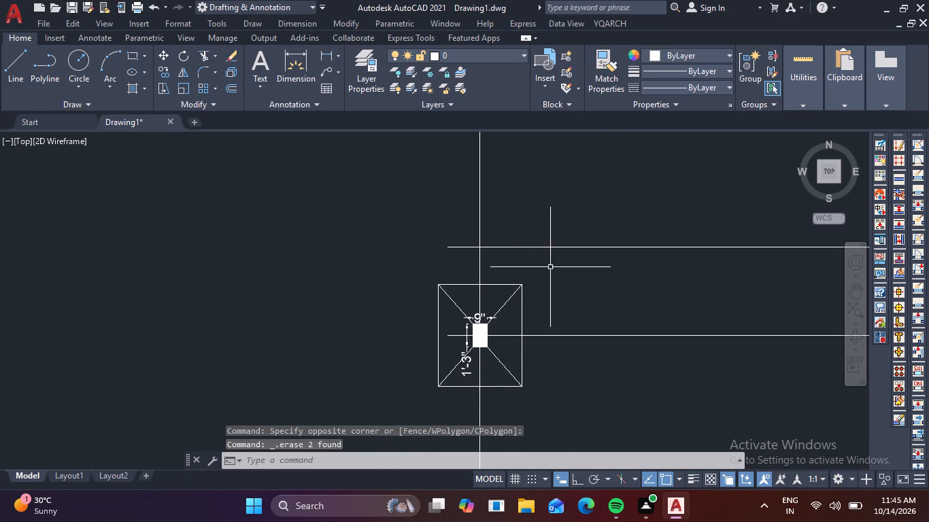
{"action": "scroll", "coordinate": [551, 268], "scroll_direction": "down", "scroll_amount": 1}
{"action": "middle_click_drag", "start_coordinate": [639, 290], "coordinate": [509, 300]}
{"action": "scroll", "coordinate": [507, 299], "scroll_direction": "down", "scroll_amount": 2}
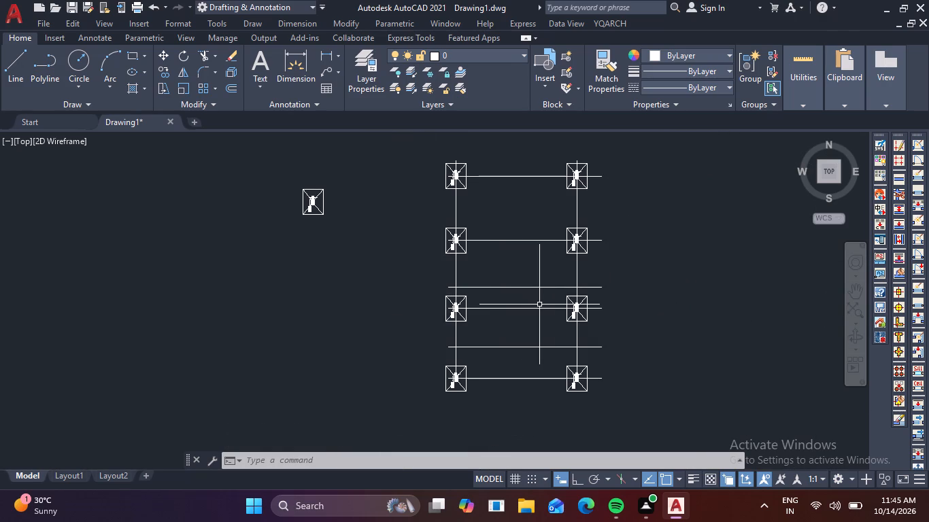
{"action": "type", "text": "L"}
{"action": "key", "text": "space"}
{"action": "scroll", "coordinate": [519, 184], "scroll_direction": "up", "scroll_amount": 2}
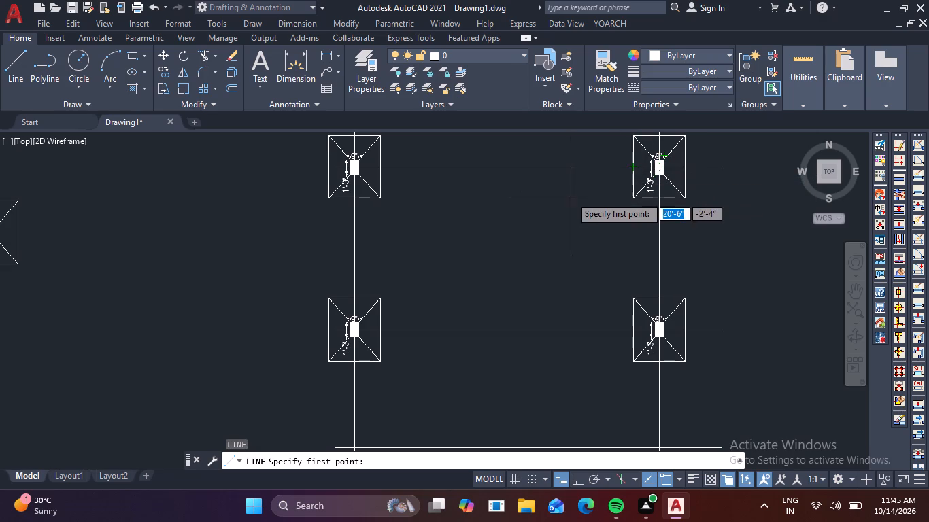
{"action": "key", "text": "Escape"}
{"action": "type", "text": "L"}
{"action": "key", "text": "space"}
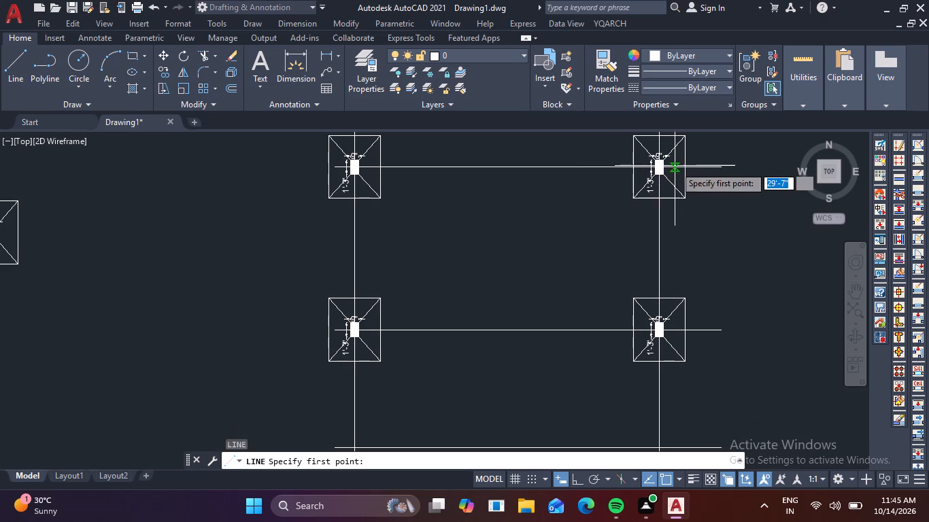
{"action": "left_click", "coordinate": [656, 168]}
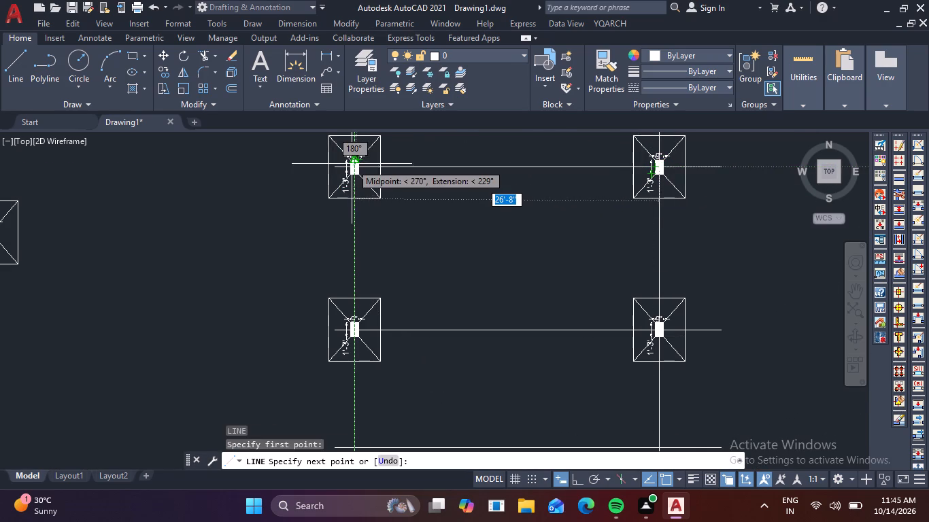
{"action": "scroll", "coordinate": [352, 169], "scroll_direction": "up", "scroll_amount": 3}
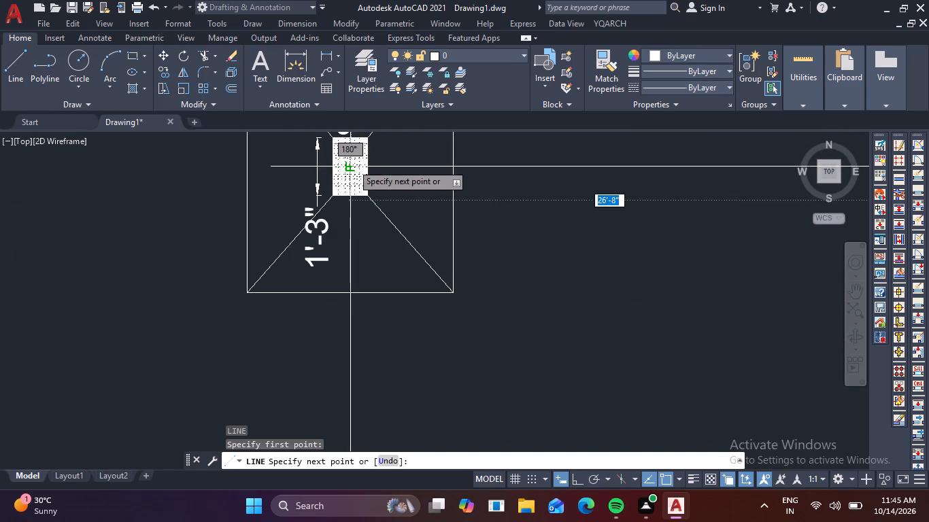
{"action": "left_click", "coordinate": [352, 164]}
{"action": "key", "text": "Escape"}
Draw a vertical line with Ortho on, from the top grid line's midpoint to just below the bottom grid line.
{"action": "key", "text": "l"}
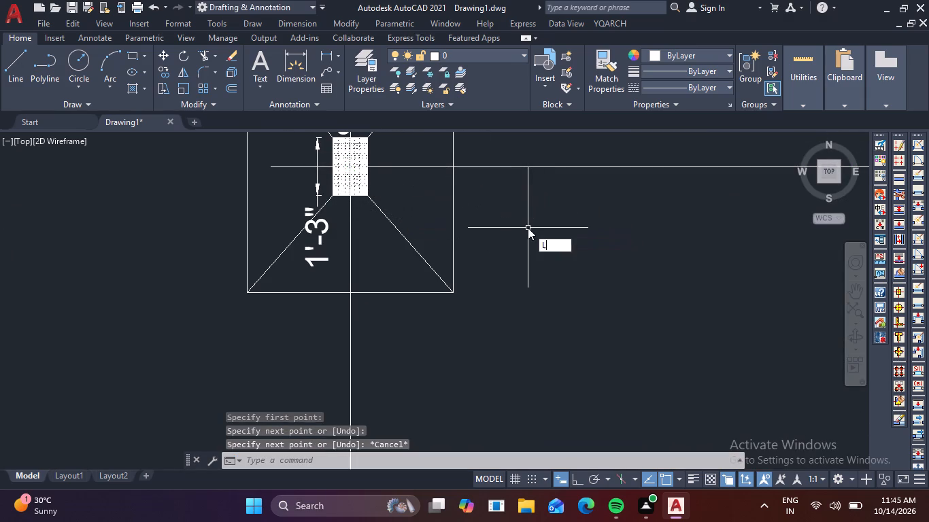
{"action": "key", "text": "space"}
{"action": "scroll", "coordinate": [578, 226], "scroll_direction": "down", "scroll_amount": 2}
{"action": "middle_click_drag", "start_coordinate": [579, 226], "coordinate": [267, 221]}
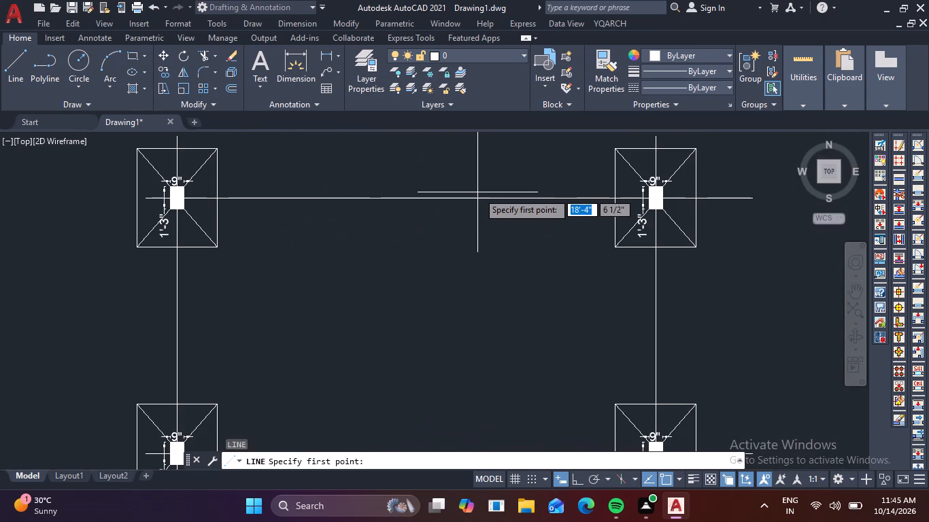
{"action": "left_click", "coordinate": [451, 198]}
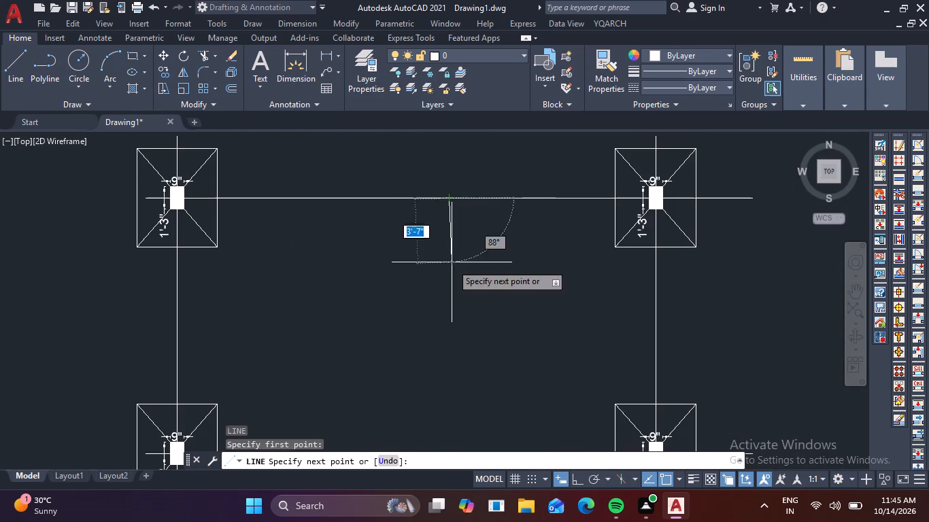
{"action": "scroll", "coordinate": [452, 315], "scroll_direction": "down", "scroll_amount": 2}
{"action": "middle_click_drag", "start_coordinate": [452, 323], "coordinate": [417, 188]}
{"action": "key", "text": "F8"}
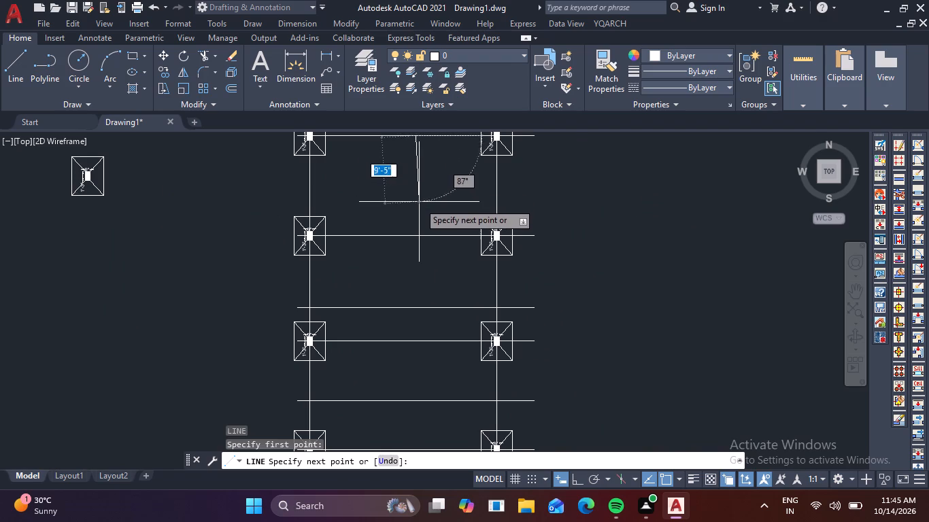
{"action": "middle_click_drag", "start_coordinate": [422, 380], "coordinate": [429, 204]}
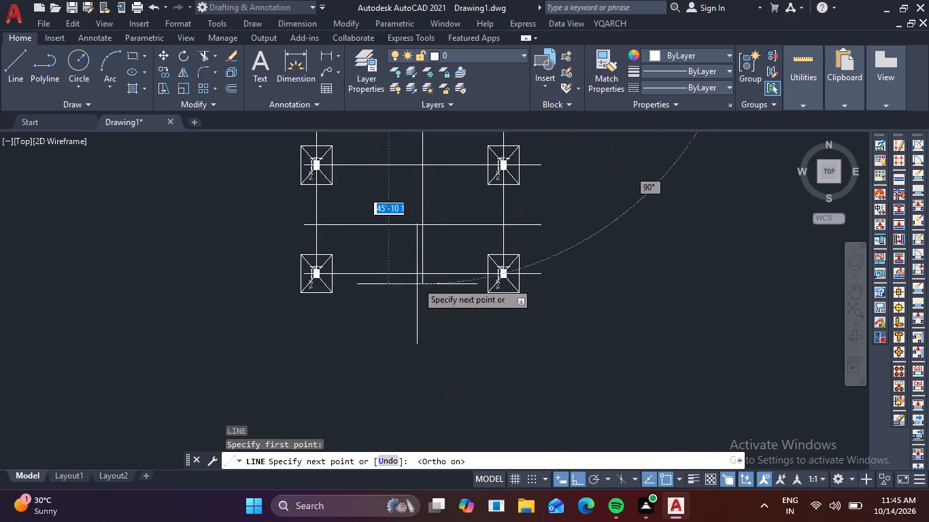
{"action": "left_click", "coordinate": [425, 296]}
{"action": "key", "text": "Escape"}
Select the standalone source footing beside the grid with a crossing window.
{"action": "middle_click_drag", "start_coordinate": [435, 281], "coordinate": [441, 285]}
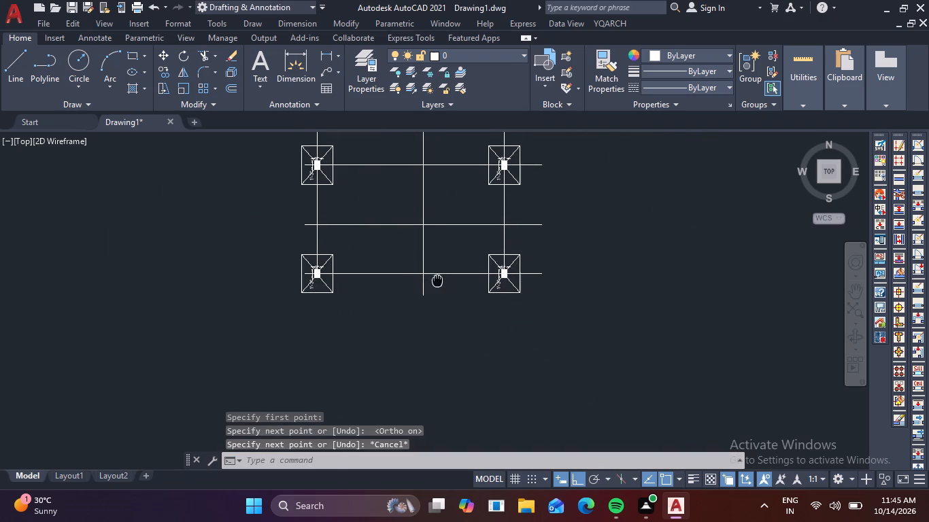
{"action": "middle_click_drag", "start_coordinate": [441, 285], "coordinate": [453, 419]}
{"action": "middle_click_drag", "start_coordinate": [440, 201], "coordinate": [451, 335]}
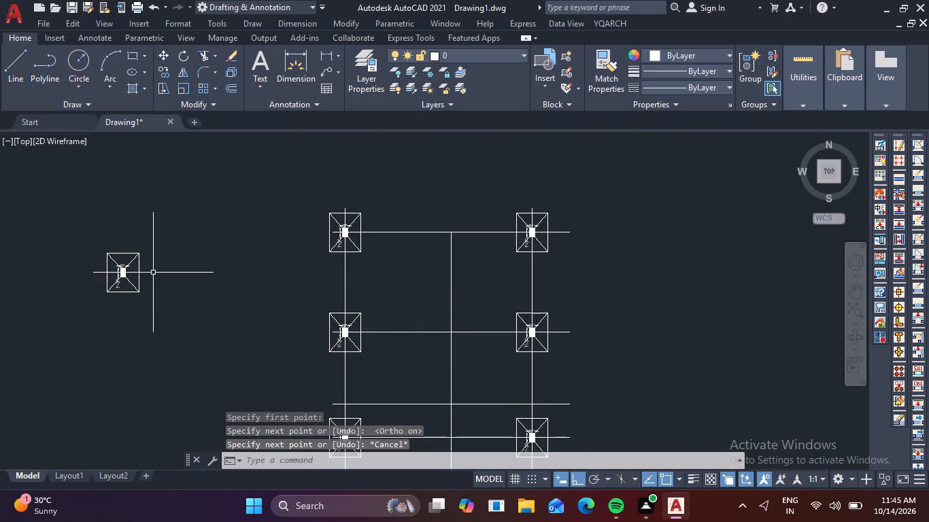
{"action": "left_click", "coordinate": [158, 321]}
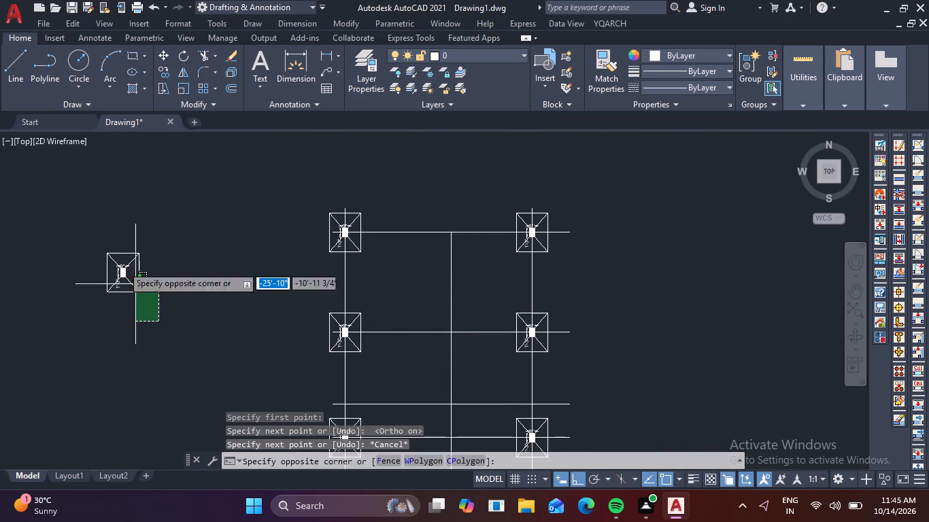
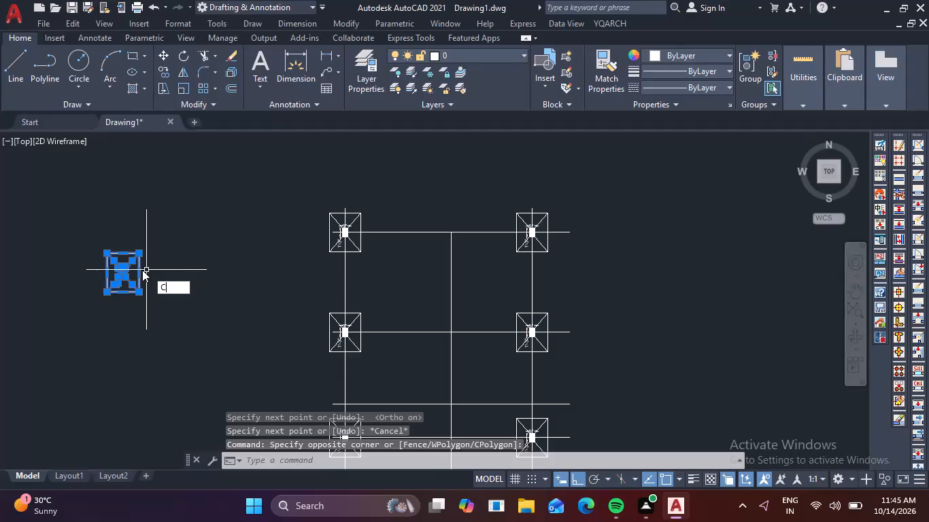
Copy the selected footing from its column centre, with Ortho off, to the middle vertical line's intersections on the four grid lines carrying footings.
{"action": "key", "text": "o"}
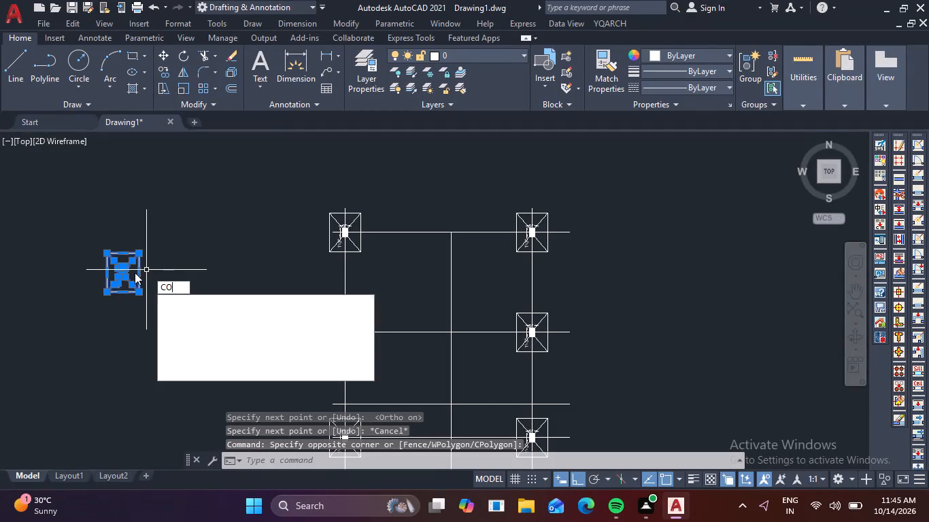
{"action": "key", "text": "space"}
{"action": "scroll", "coordinate": [109, 271], "scroll_direction": "up", "scroll_amount": 3}
{"action": "left_click", "coordinate": [156, 279]}
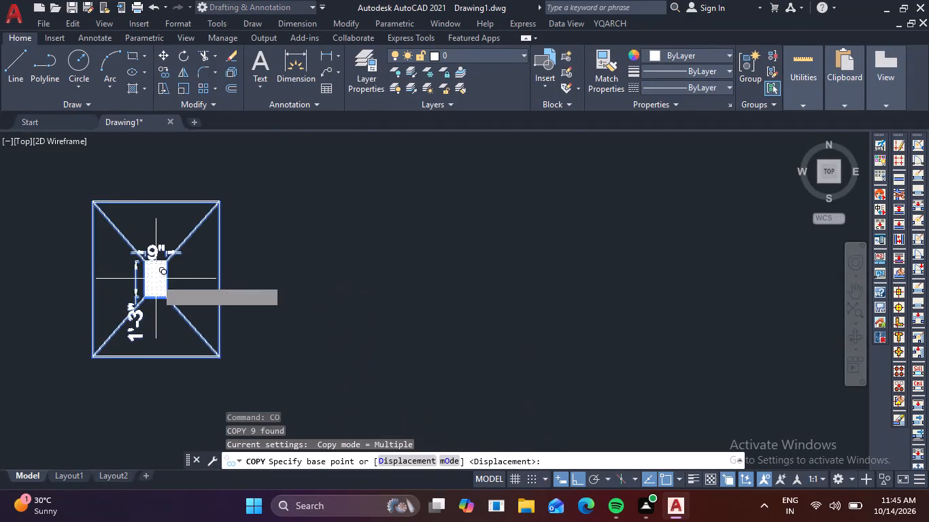
{"action": "scroll", "coordinate": [209, 268], "scroll_direction": "down", "scroll_amount": 2}
{"action": "key", "text": "F8"}
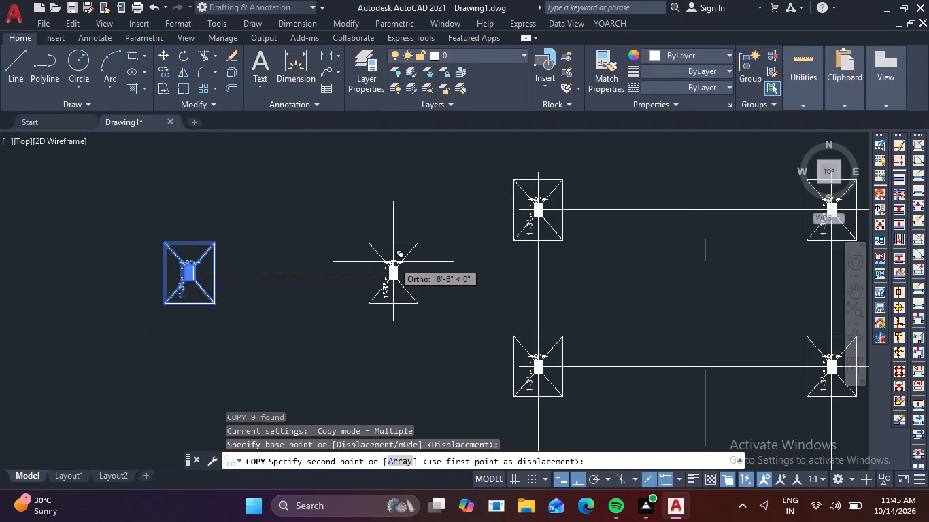
{"action": "middle_click_drag", "start_coordinate": [555, 245], "coordinate": [382, 293]}
{"action": "scroll", "coordinate": [509, 267], "scroll_direction": "up", "scroll_amount": 2}
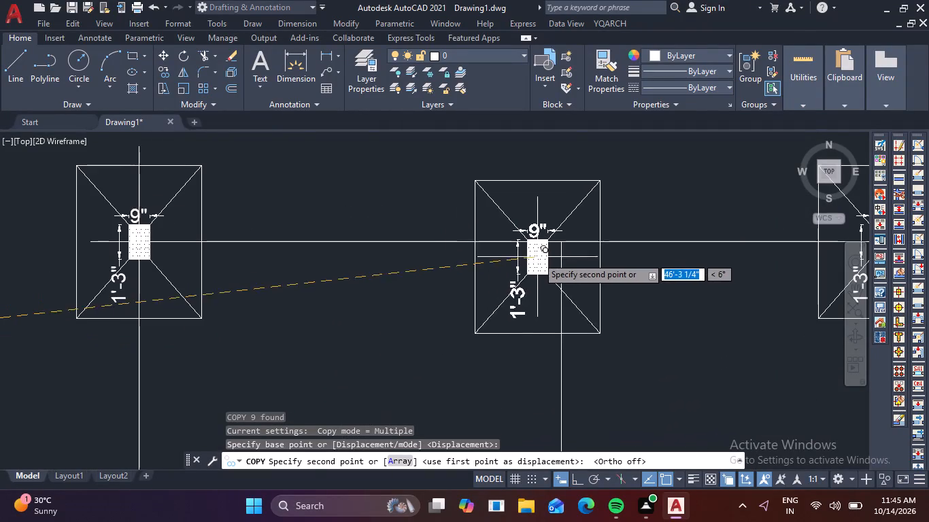
{"action": "left_click", "coordinate": [562, 245]}
{"action": "scroll", "coordinate": [584, 330], "scroll_direction": "down", "scroll_amount": 2}
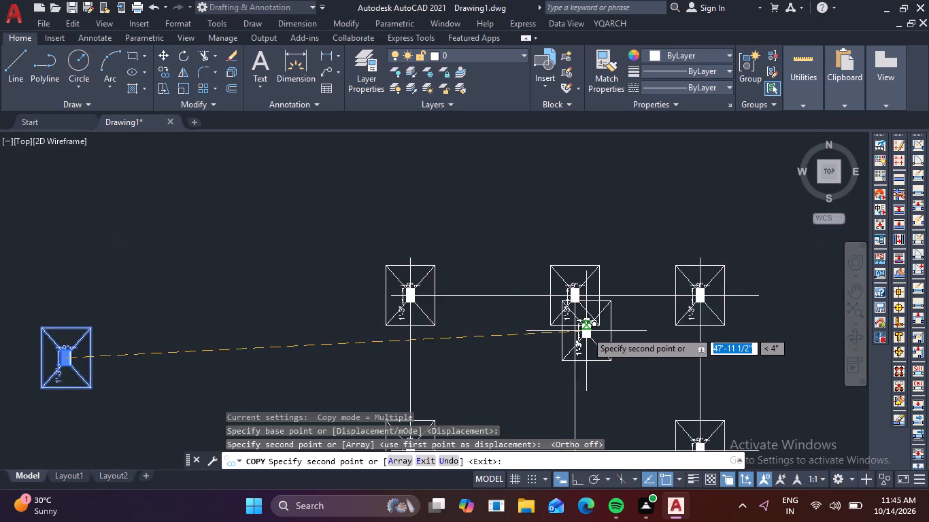
{"action": "middle_click_drag", "start_coordinate": [586, 331], "coordinate": [516, 220]}
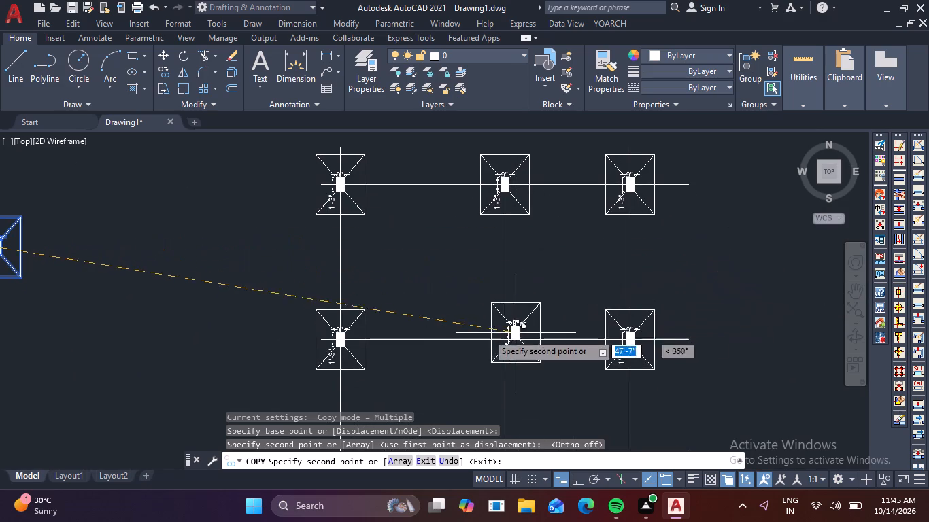
{"action": "left_click", "coordinate": [504, 338]}
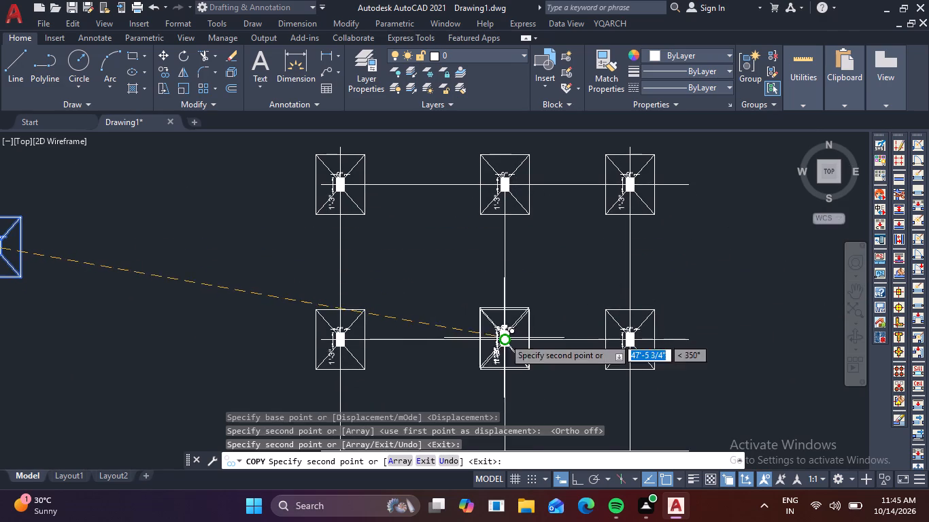
{"action": "middle_click_drag", "start_coordinate": [589, 362], "coordinate": [511, 93]}
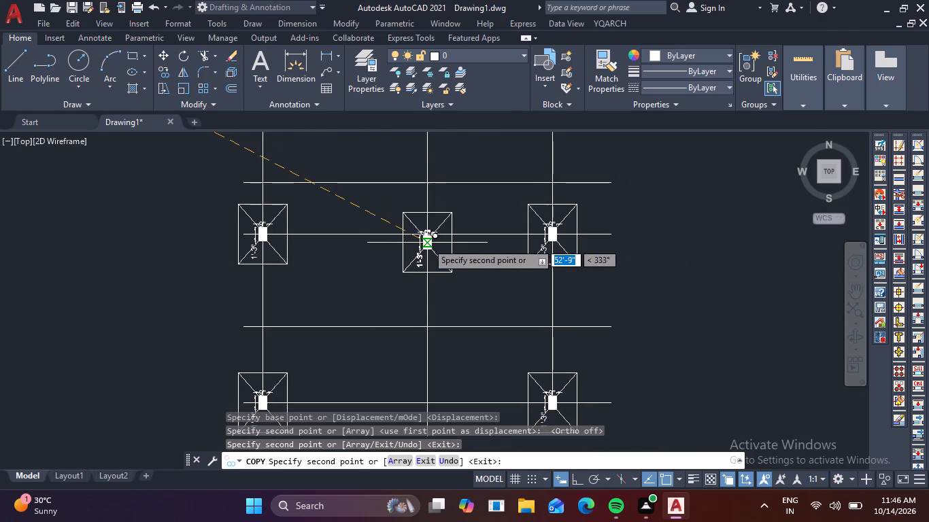
{"action": "left_click", "coordinate": [426, 237]}
{"action": "middle_click_drag", "start_coordinate": [458, 290], "coordinate": [441, 184]}
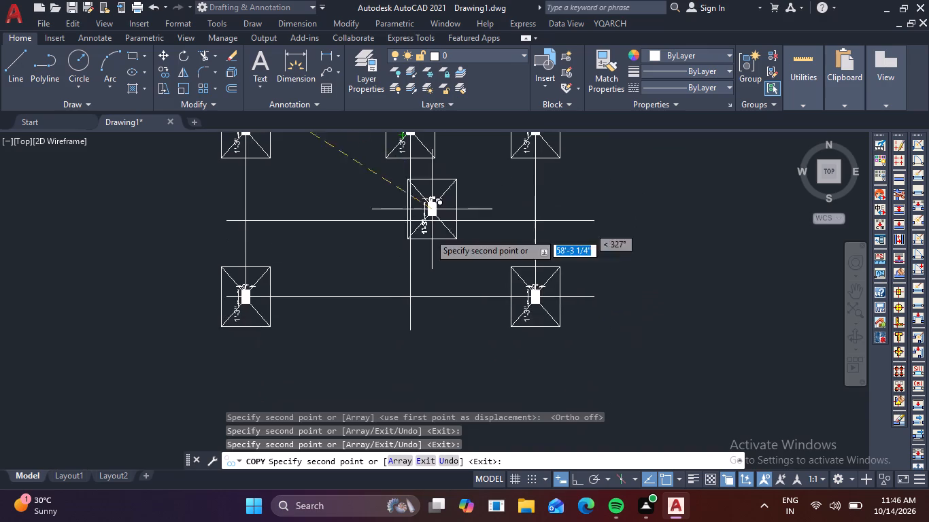
{"action": "left_click", "coordinate": [411, 296]}
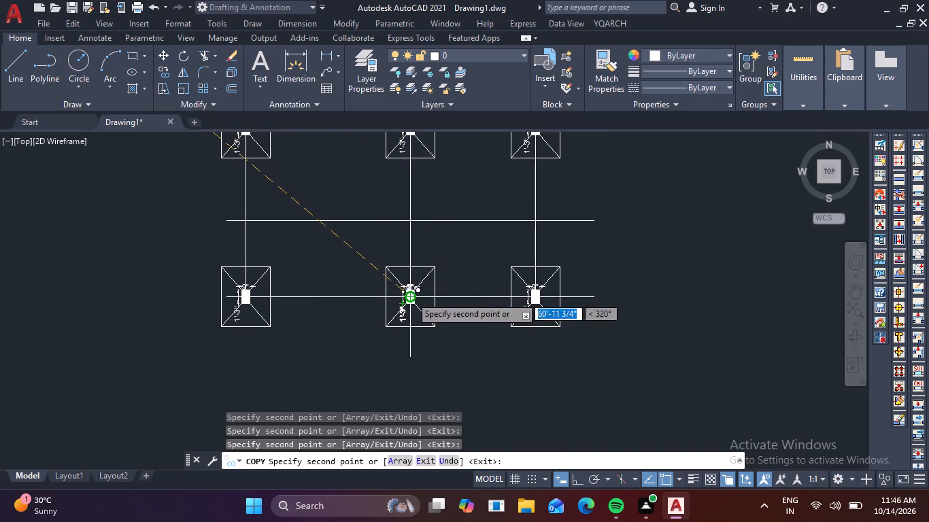
{"action": "key", "text": "Escape"}
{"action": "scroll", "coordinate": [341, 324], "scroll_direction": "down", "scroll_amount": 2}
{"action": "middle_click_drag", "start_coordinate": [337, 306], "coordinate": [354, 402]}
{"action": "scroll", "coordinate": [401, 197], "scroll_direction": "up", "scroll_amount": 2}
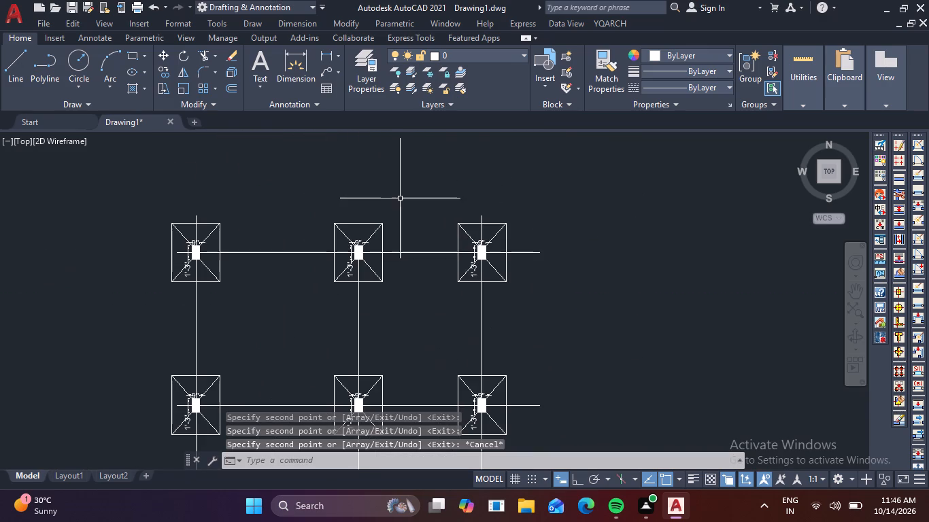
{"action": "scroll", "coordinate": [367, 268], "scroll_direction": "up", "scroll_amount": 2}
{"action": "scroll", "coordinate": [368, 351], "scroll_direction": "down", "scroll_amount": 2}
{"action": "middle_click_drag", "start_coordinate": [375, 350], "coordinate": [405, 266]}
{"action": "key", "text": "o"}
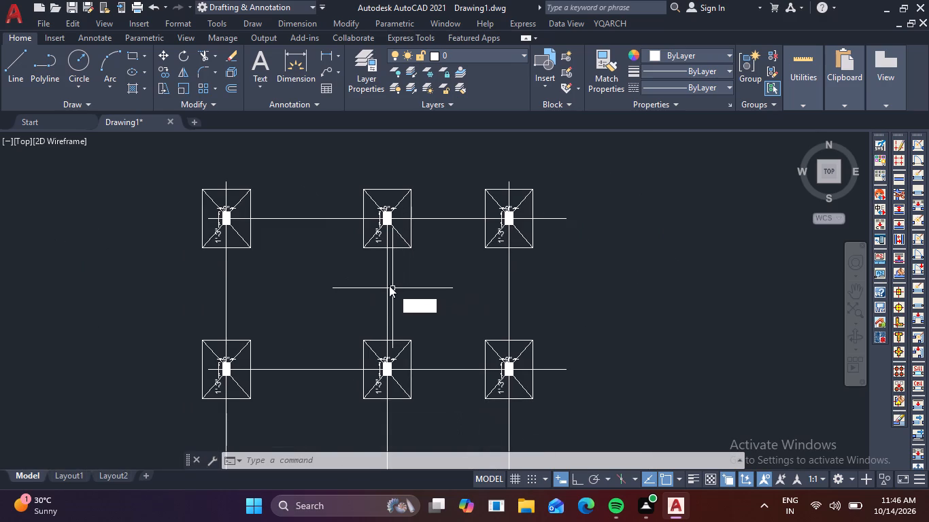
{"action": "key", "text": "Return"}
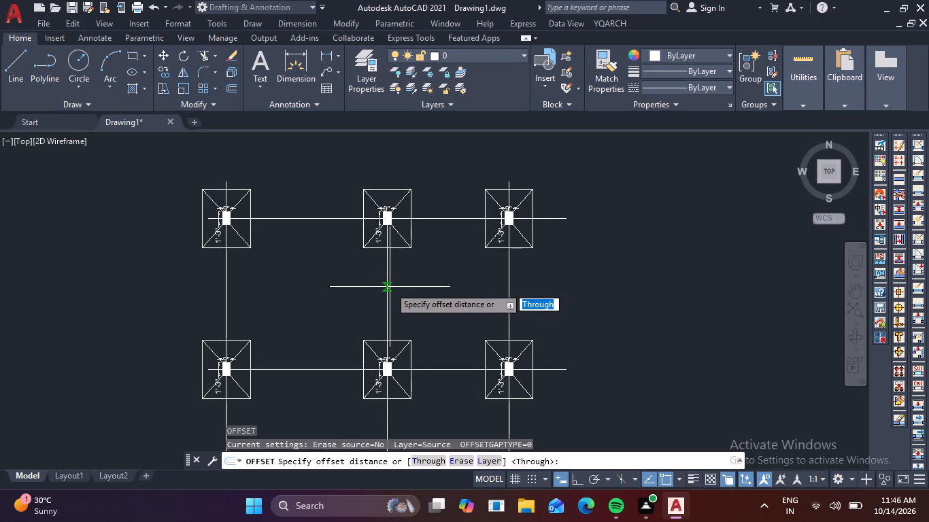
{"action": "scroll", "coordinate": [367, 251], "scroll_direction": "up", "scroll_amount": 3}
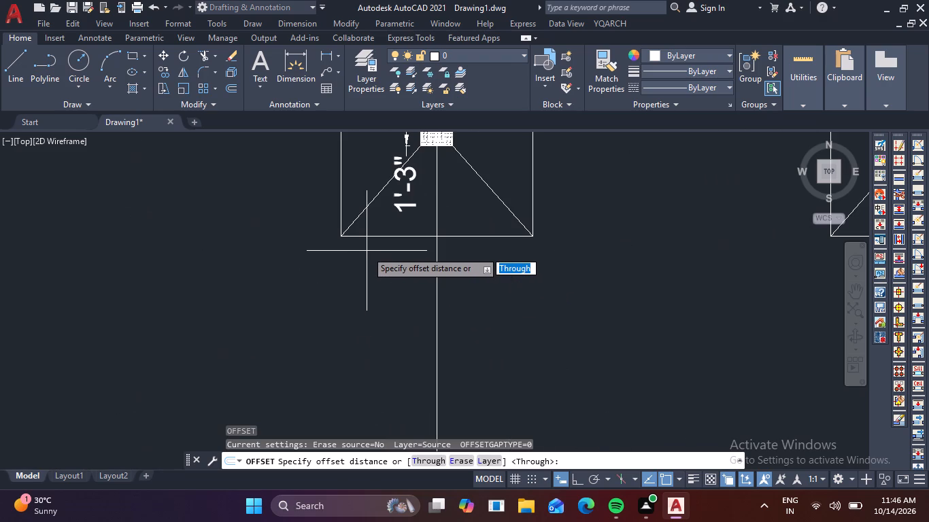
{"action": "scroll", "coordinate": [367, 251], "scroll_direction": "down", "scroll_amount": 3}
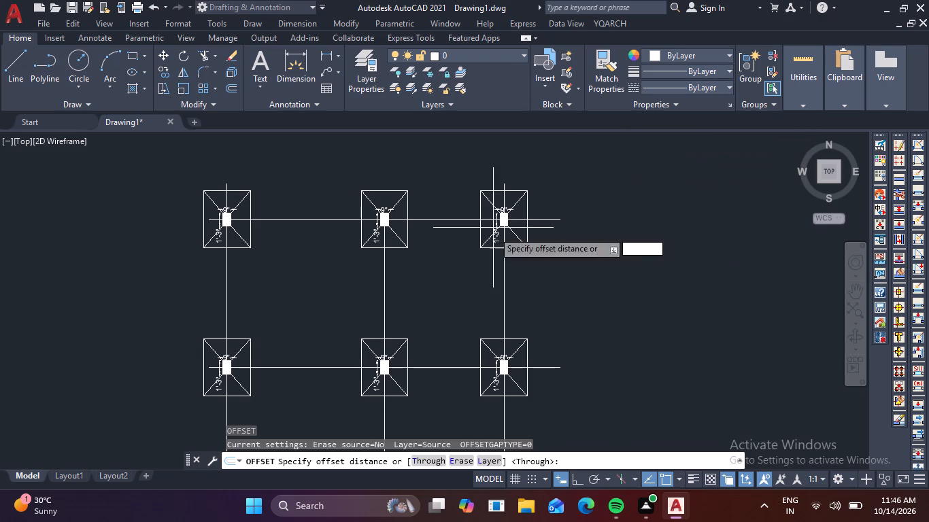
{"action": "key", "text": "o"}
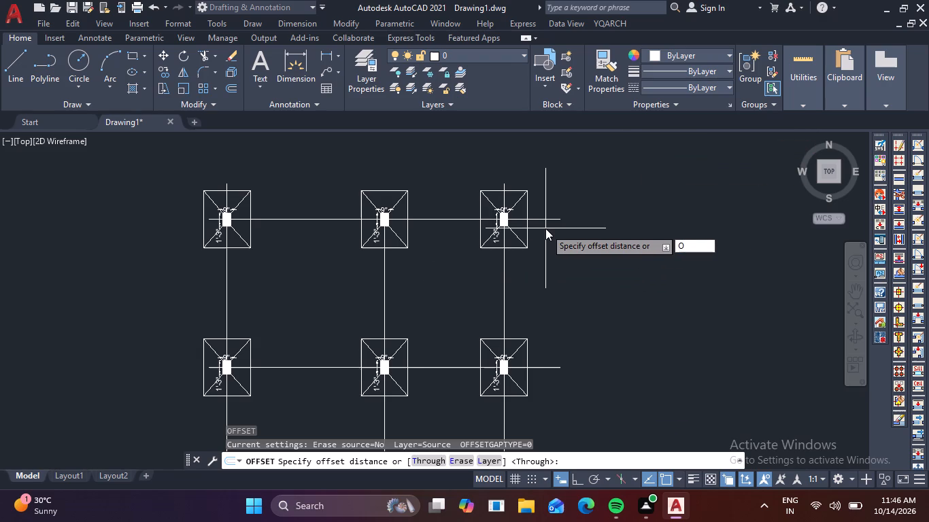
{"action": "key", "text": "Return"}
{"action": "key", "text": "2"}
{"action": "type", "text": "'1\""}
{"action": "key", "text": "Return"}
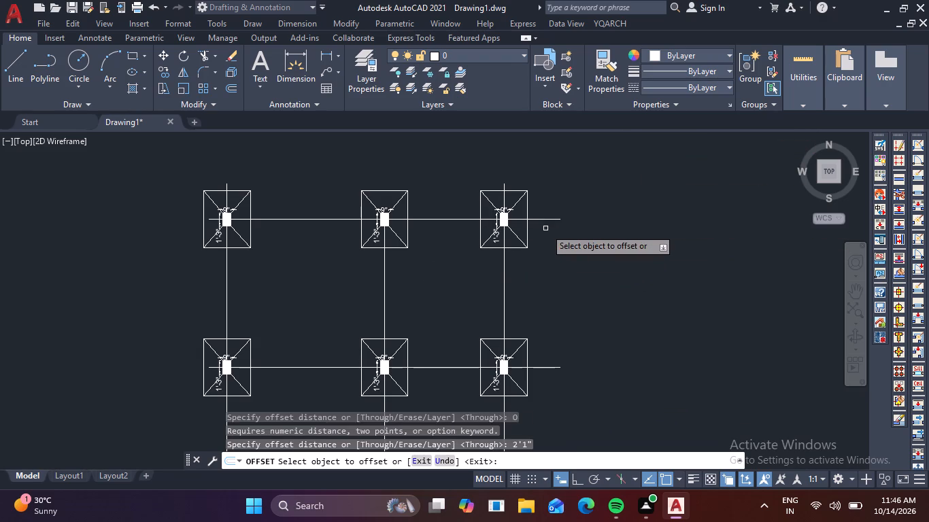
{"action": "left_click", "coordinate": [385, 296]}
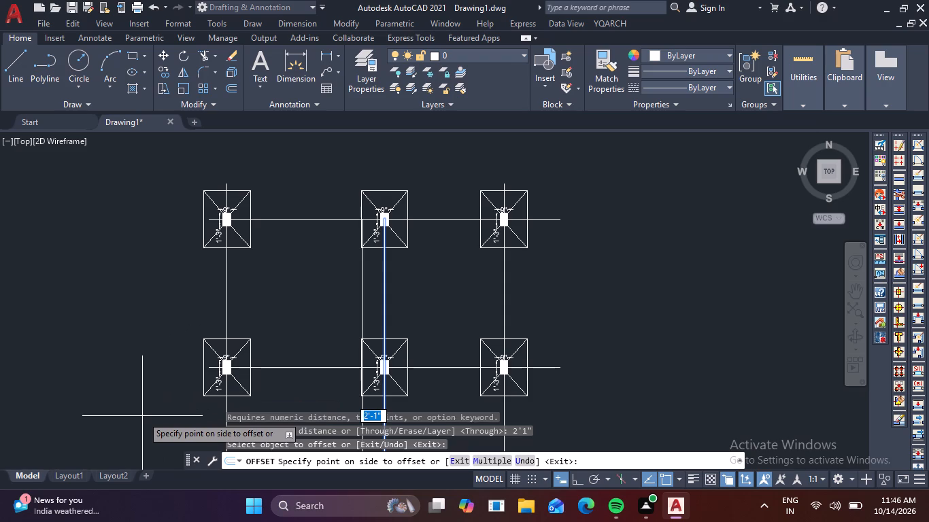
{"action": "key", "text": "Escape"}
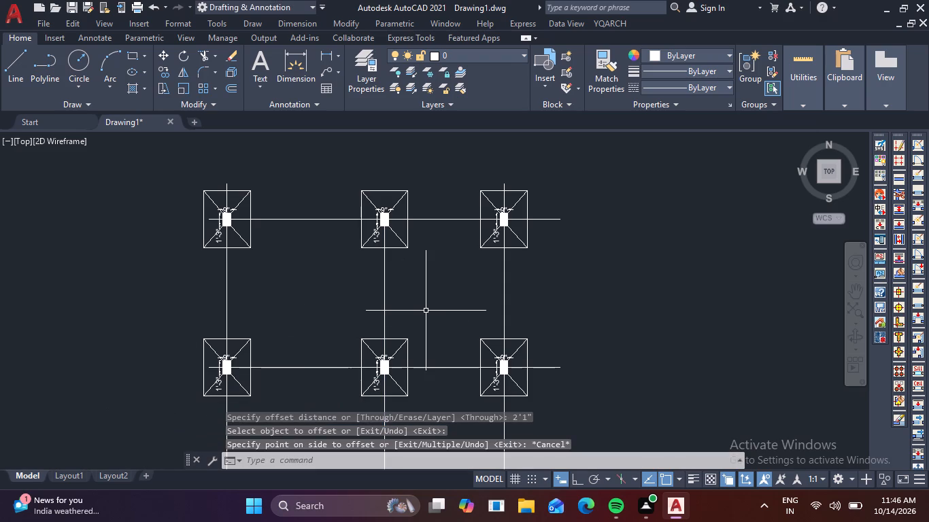
Offset the middle vertical grid line 2'5" to its left side.
{"action": "key", "text": "o"}
{"action": "key", "text": "Return"}
{"action": "key", "text": "2"}
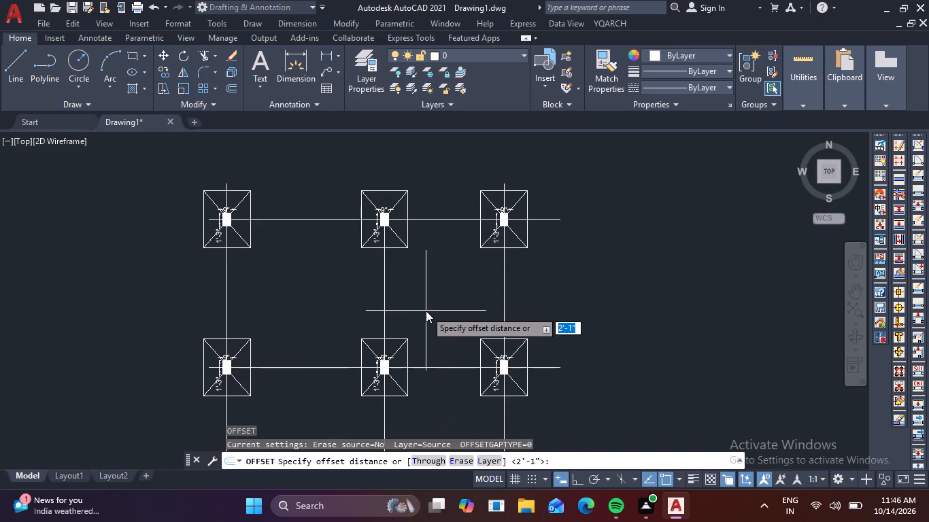
{"action": "key", "text": "apostrophe"}
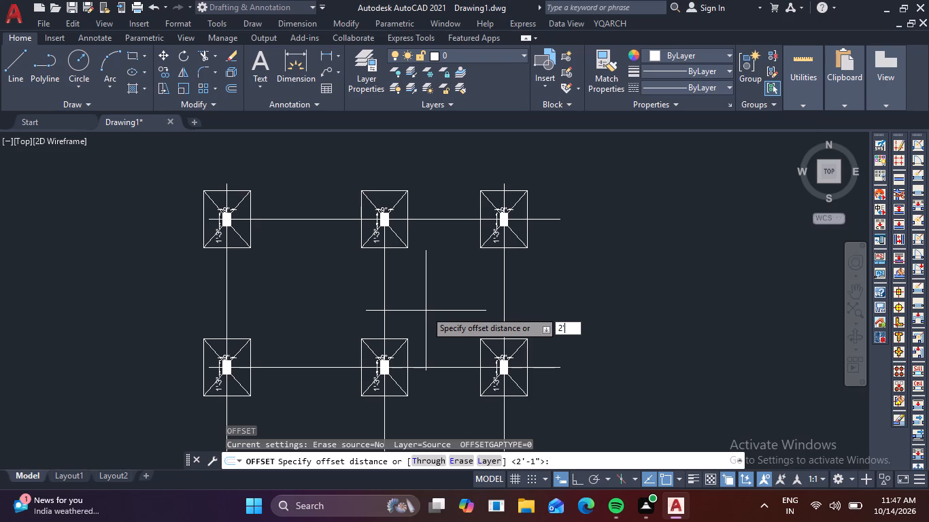
{"action": "key", "text": "5"}
{"action": "key", "text": "shift+quotedbl"}
{"action": "key", "text": "Return"}
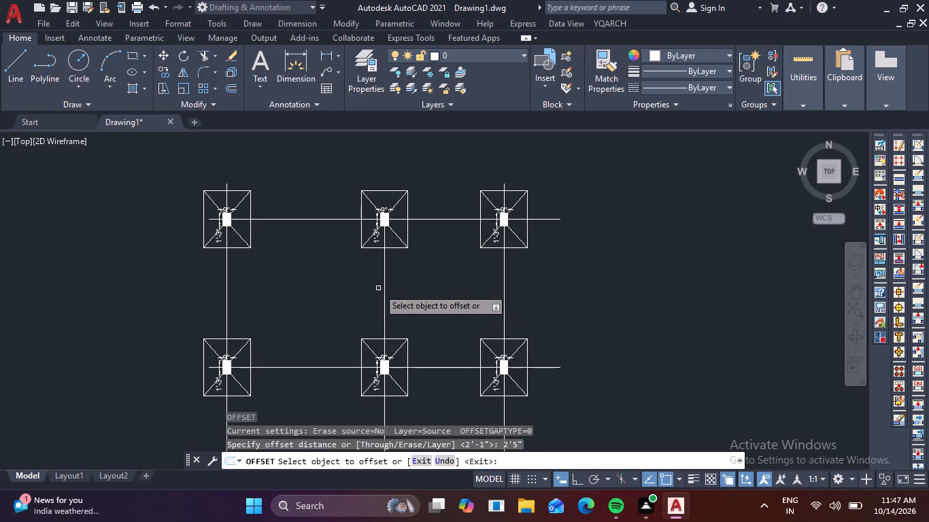
{"action": "left_click", "coordinate": [385, 283]}
{"action": "left_click", "coordinate": [316, 302]}
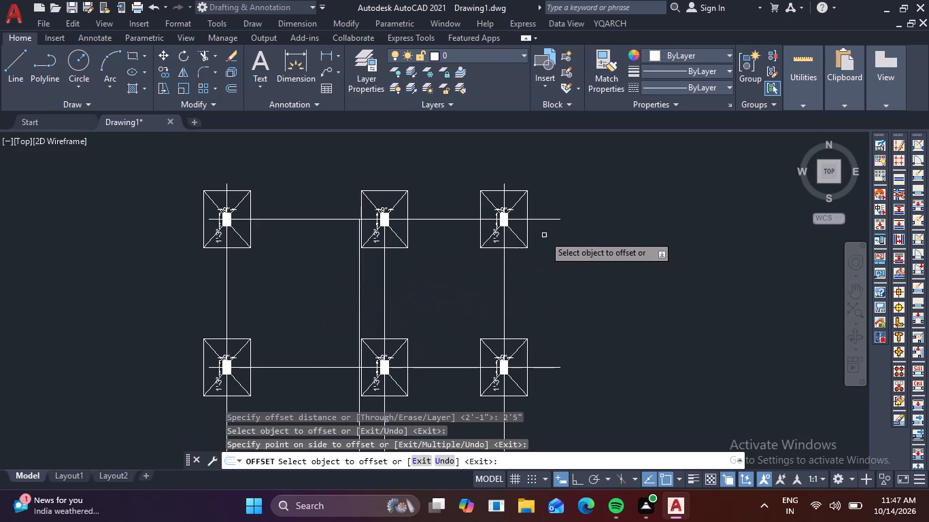
Offset the left vertical grid line 2'1" outward to its left side.
{"action": "scroll", "coordinate": [547, 236], "scroll_direction": "down", "scroll_amount": 1}
{"action": "middle_click_drag", "start_coordinate": [550, 236], "coordinate": [552, 275]}
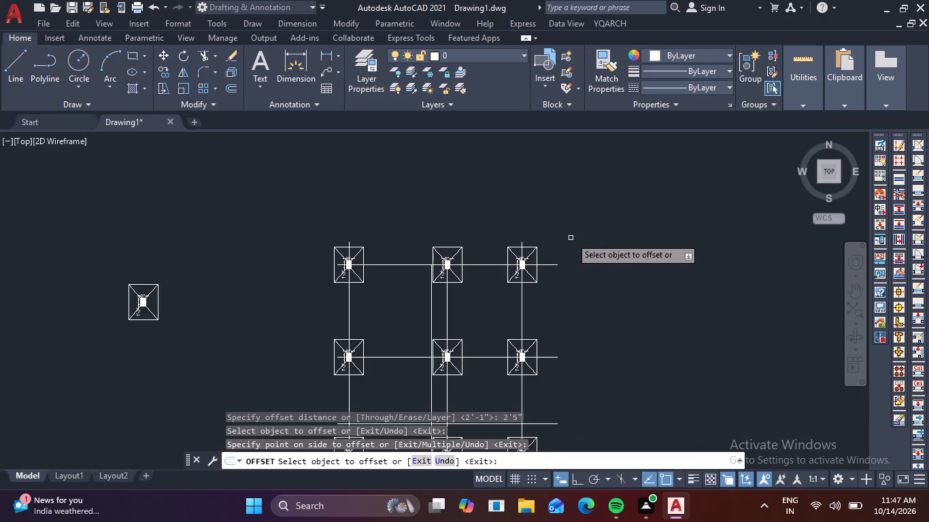
{"action": "left_click", "coordinate": [347, 307]}
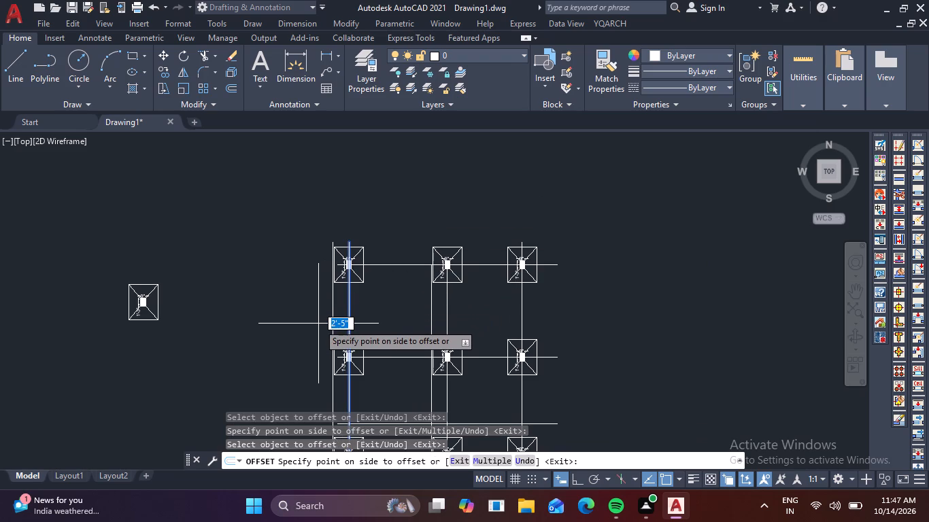
{"action": "type", "text": "2'"}
{"action": "key", "text": "1"}
{"action": "key", "text": "shift+quotedbl"}
{"action": "key", "text": "Return"}
{"action": "key", "text": "Escape"}
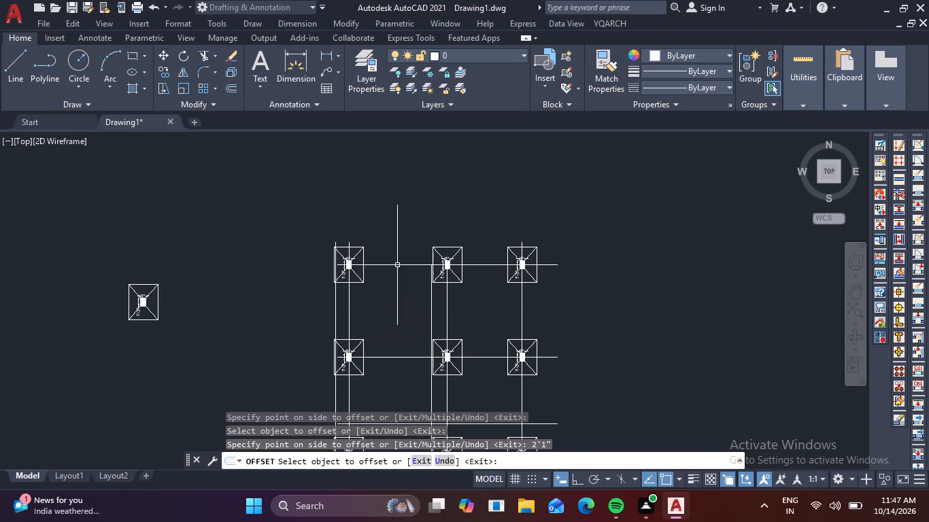
Lengthen the upper ends of the middle vertical grid line and its left offset line by a 3' delta, applied twice to each.
{"action": "middle_click_drag", "start_coordinate": [390, 264], "coordinate": [378, 211]}
{"action": "scroll", "coordinate": [420, 238], "scroll_direction": "up", "scroll_amount": 2}
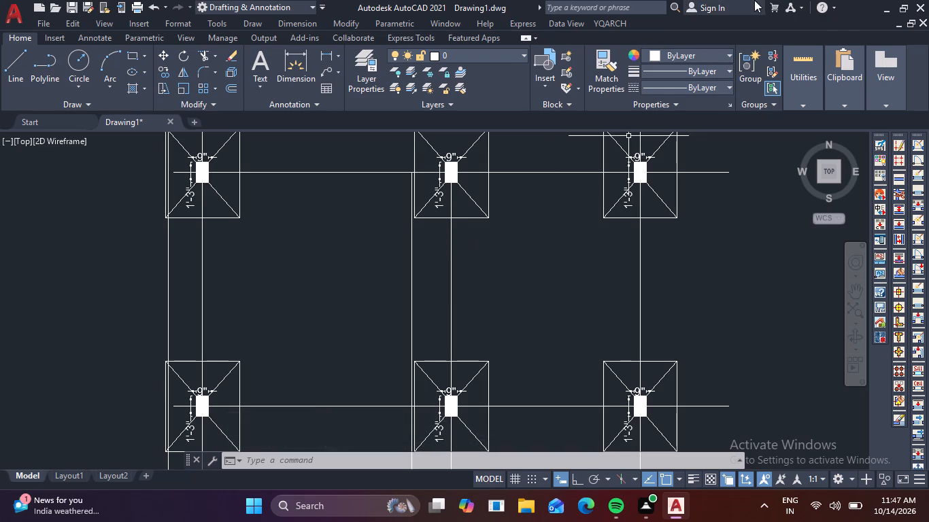
{"action": "scroll", "coordinate": [616, 235], "scroll_direction": "down", "scroll_amount": 1}
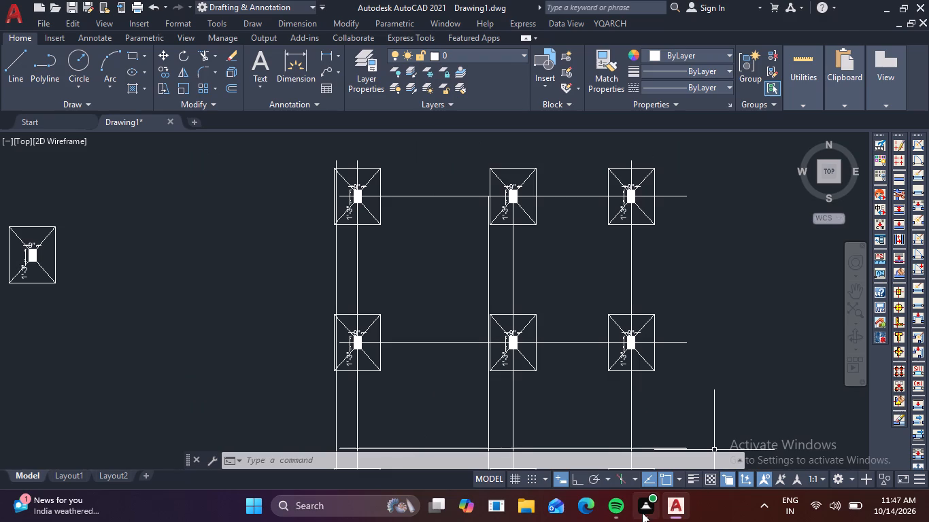
{"action": "middle_click_drag", "start_coordinate": [396, 206], "coordinate": [385, 268]}
{"action": "scroll", "coordinate": [321, 240], "scroll_direction": "up", "scroll_amount": 1}
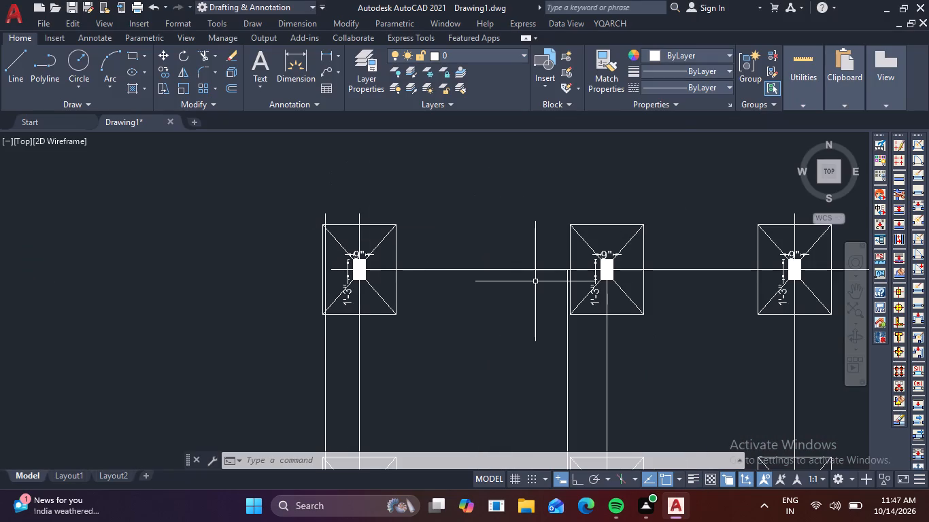
{"action": "key", "text": "l"}
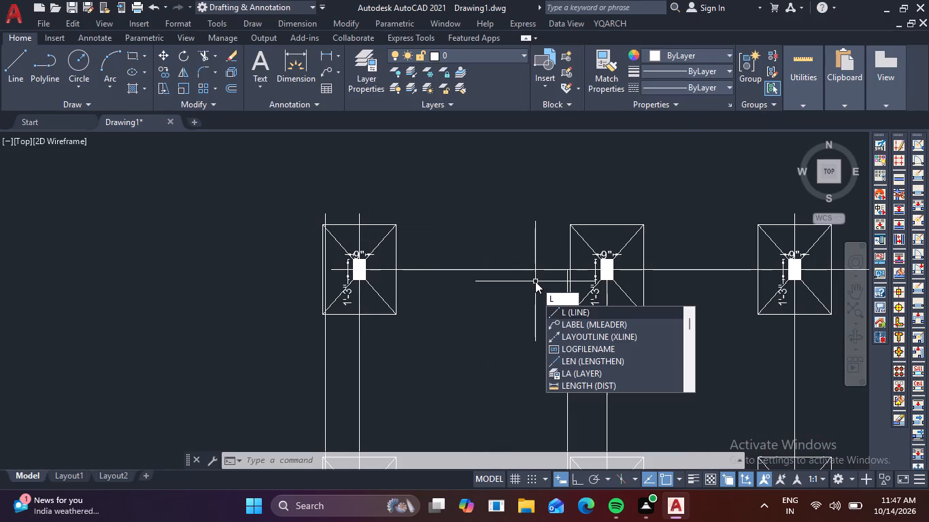
{"action": "key", "text": "e"}
{"action": "type", "text": "N"}
{"action": "key", "text": "space"}
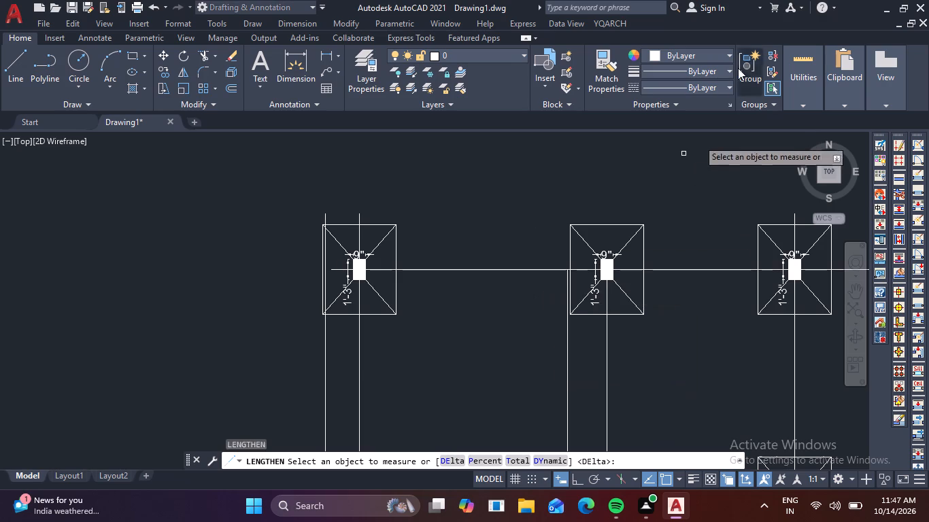
{"action": "left_click", "coordinate": [452, 459]}
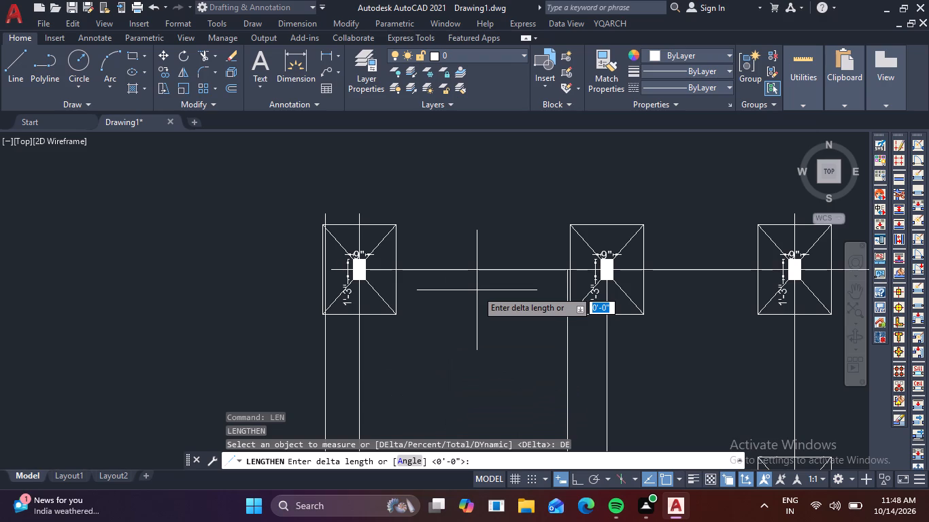
{"action": "type", "text": "3'"}
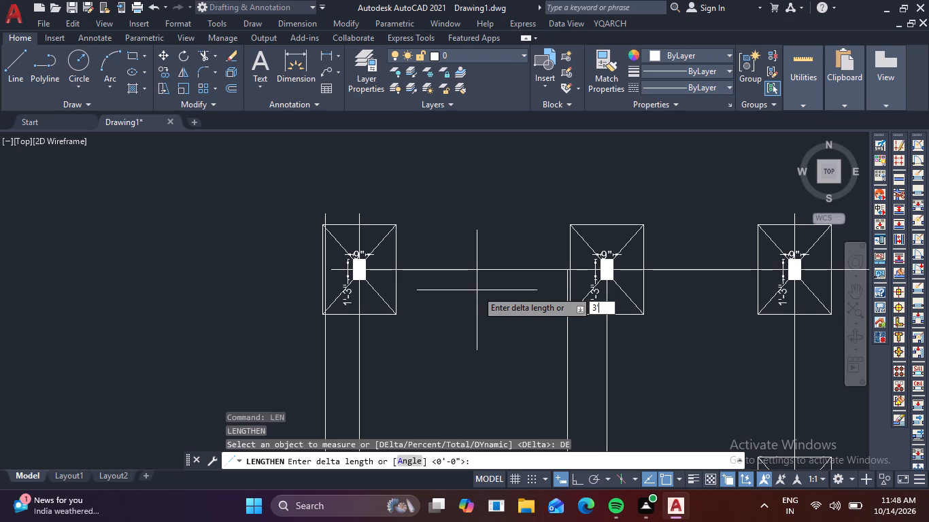
{"action": "key", "text": "Return"}
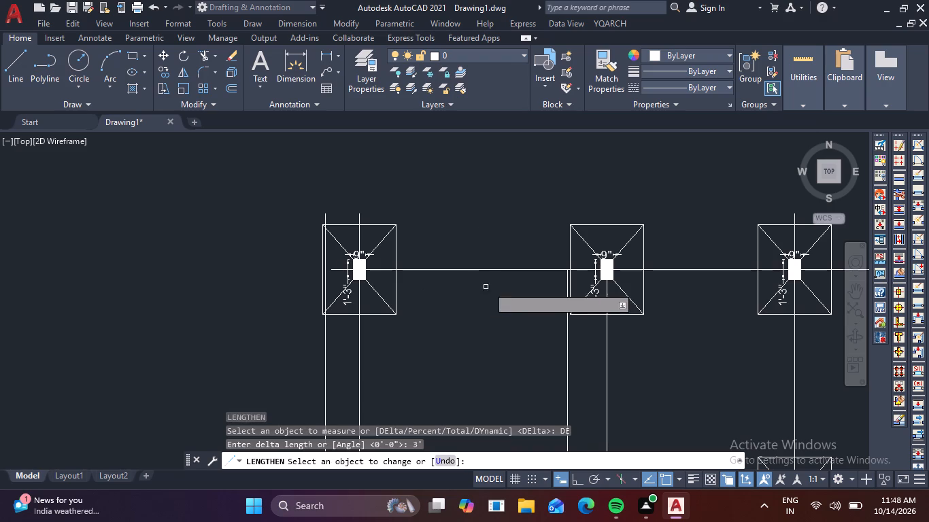
{"action": "left_click", "coordinate": [567, 283]}
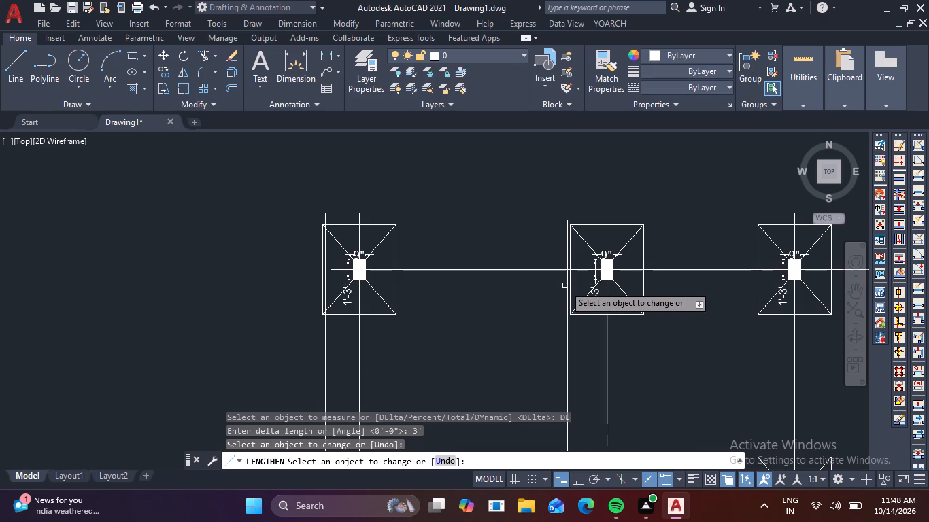
{"action": "left_click", "coordinate": [567, 287]}
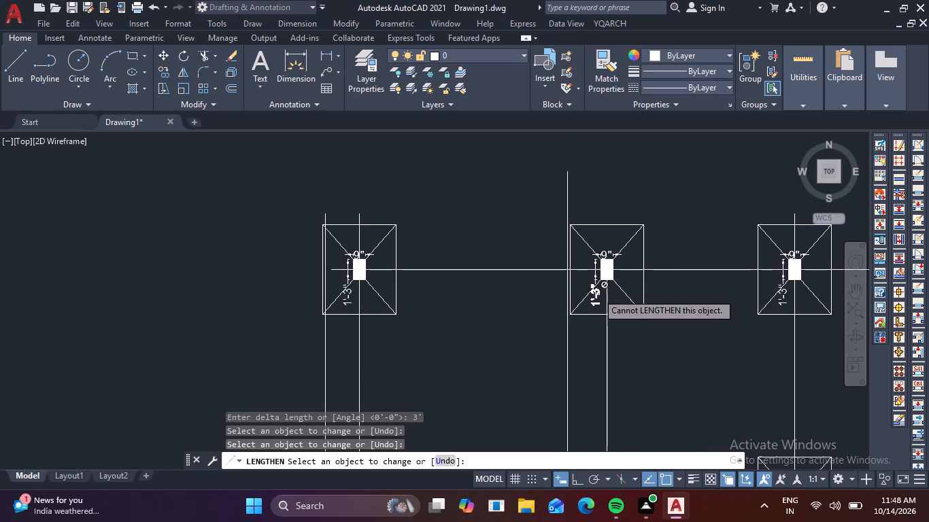
{"action": "left_click", "coordinate": [607, 294]}
{"action": "left_click", "coordinate": [607, 294]}
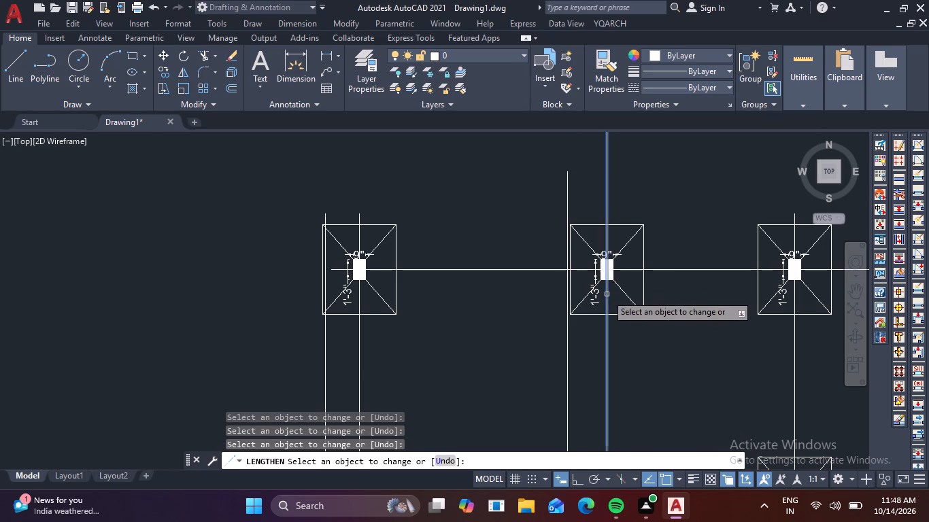
Lengthen the upper ends of the right vertical grid line, the left vertical grid line and its outer offset line by 3' each.
{"action": "middle_click_drag", "start_coordinate": [712, 342], "coordinate": [459, 392]}
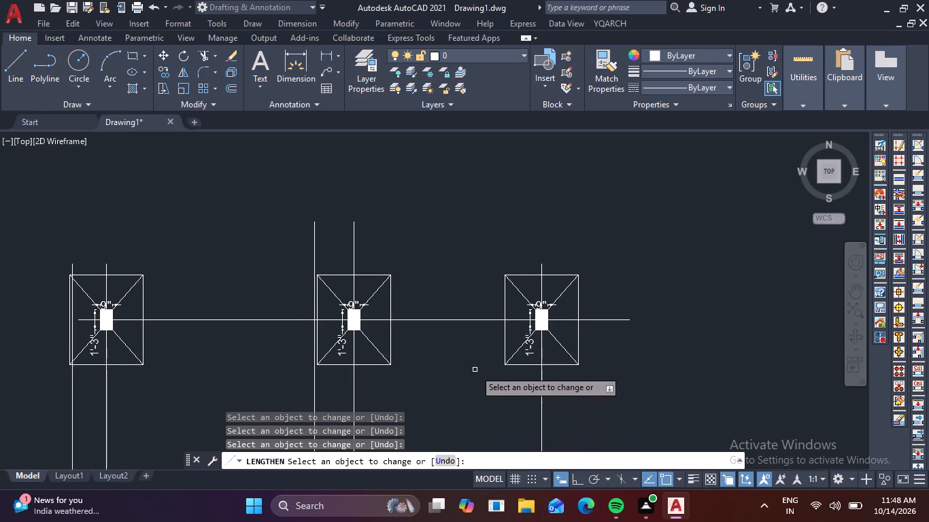
{"action": "left_click", "coordinate": [541, 288]}
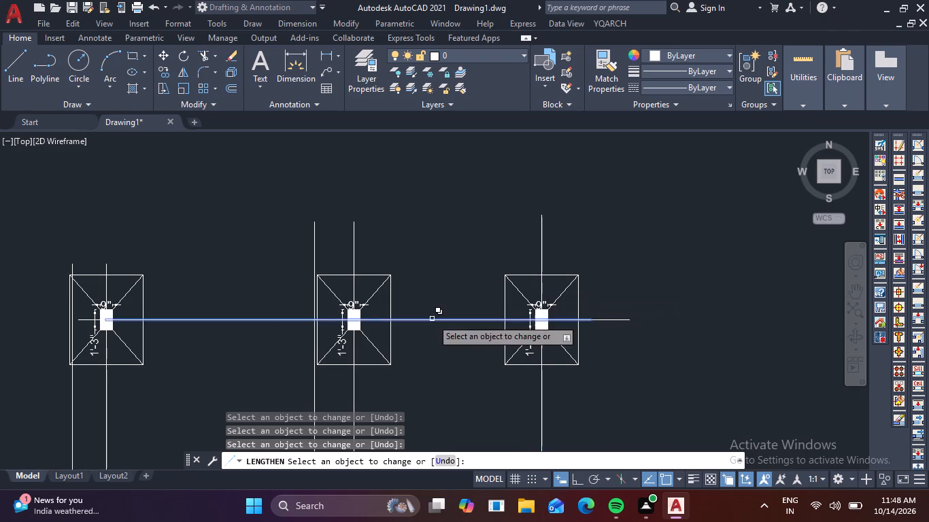
{"action": "middle_click_drag", "start_coordinate": [407, 366], "coordinate": [646, 294]}
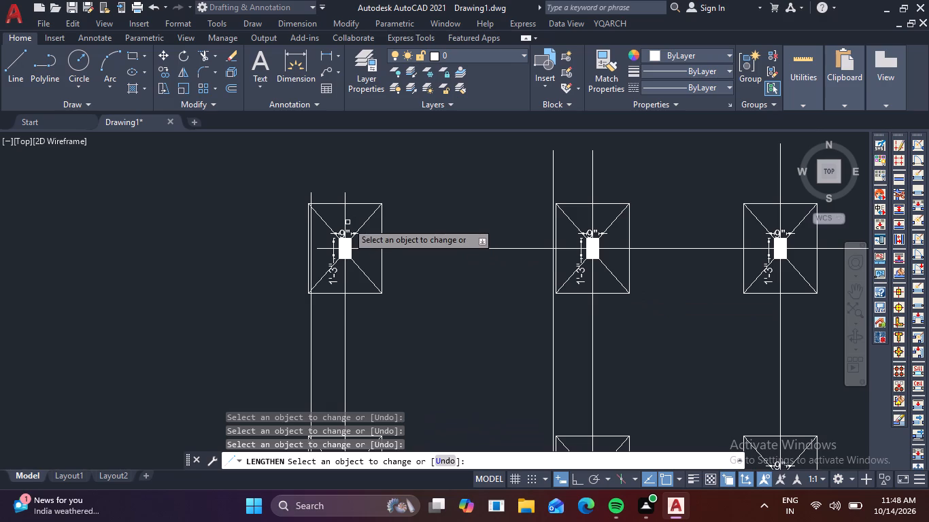
{"action": "left_click", "coordinate": [346, 217]}
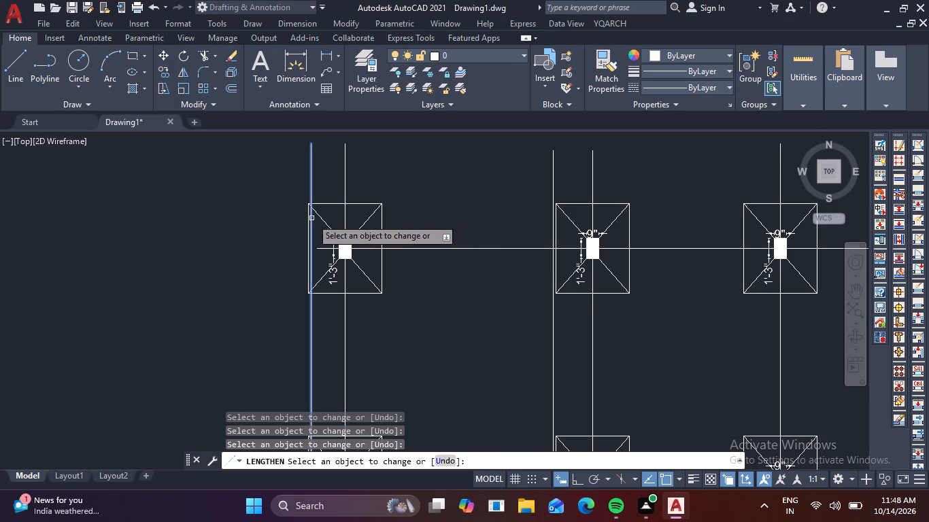
{"action": "left_click", "coordinate": [311, 218]}
Lengthen the left ends of the five horizontal lines below the top grid line by 3' each.
{"action": "scroll", "coordinate": [365, 331], "scroll_direction": "down", "scroll_amount": 1}
{"action": "middle_click_drag", "start_coordinate": [390, 359], "coordinate": [382, 320]}
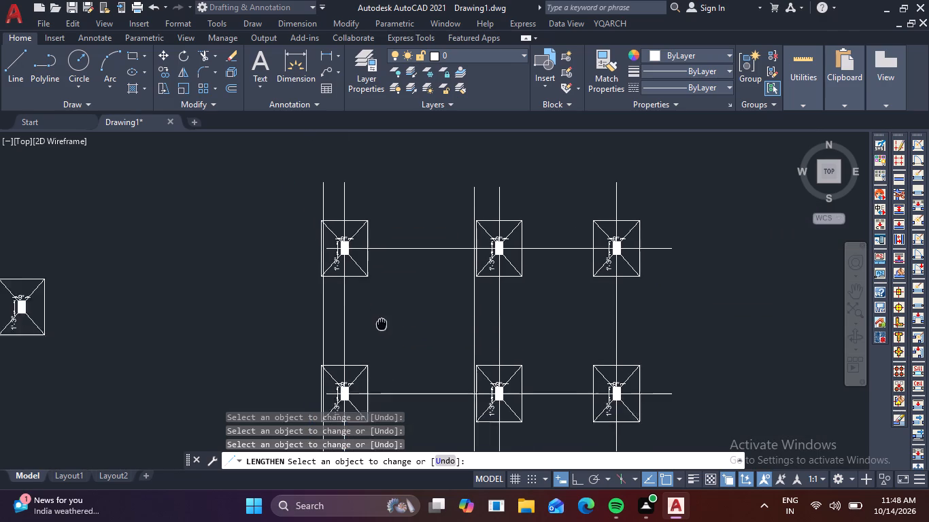
{"action": "middle_click_drag", "start_coordinate": [382, 320], "coordinate": [388, 287]}
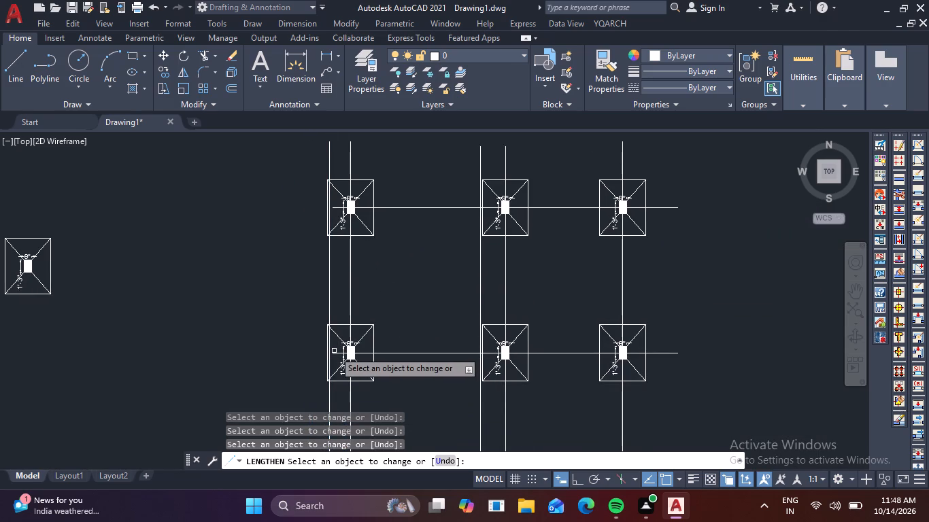
{"action": "left_click", "coordinate": [337, 353]}
{"action": "middle_click_drag", "start_coordinate": [428, 326], "coordinate": [438, 254]}
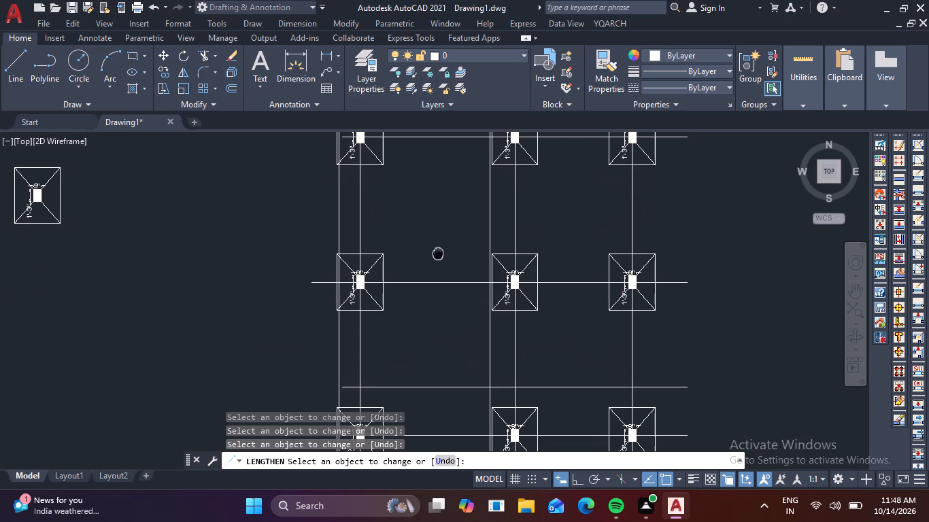
{"action": "left_click", "coordinate": [350, 386]}
{"action": "middle_click_drag", "start_coordinate": [413, 360], "coordinate": [436, 264]}
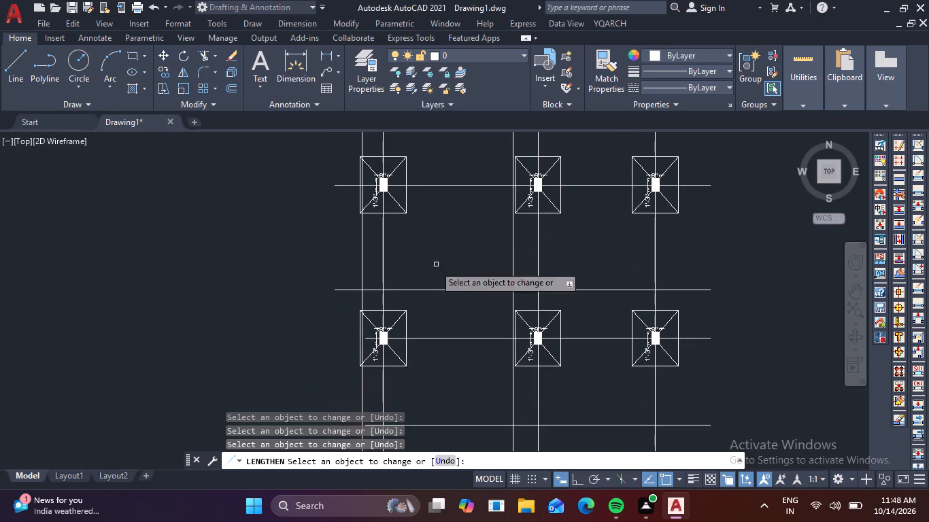
{"action": "left_click", "coordinate": [371, 340]}
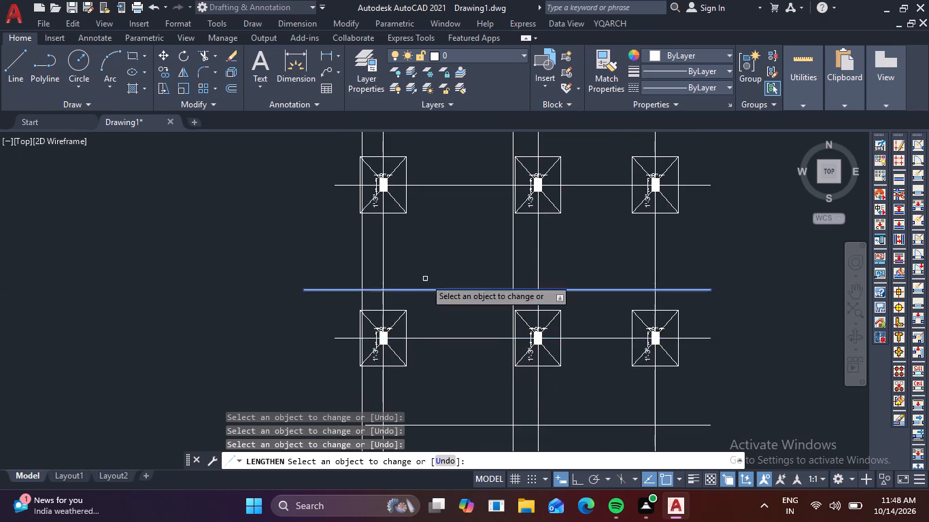
{"action": "middle_click_drag", "start_coordinate": [425, 279], "coordinate": [435, 217]}
{"action": "left_click", "coordinate": [383, 366]}
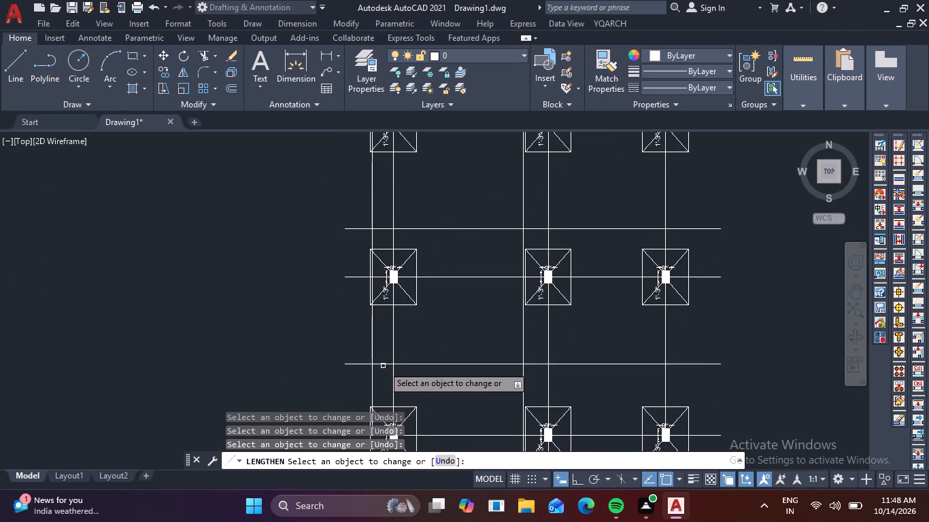
{"action": "middle_click_drag", "start_coordinate": [430, 392], "coordinate": [441, 279]}
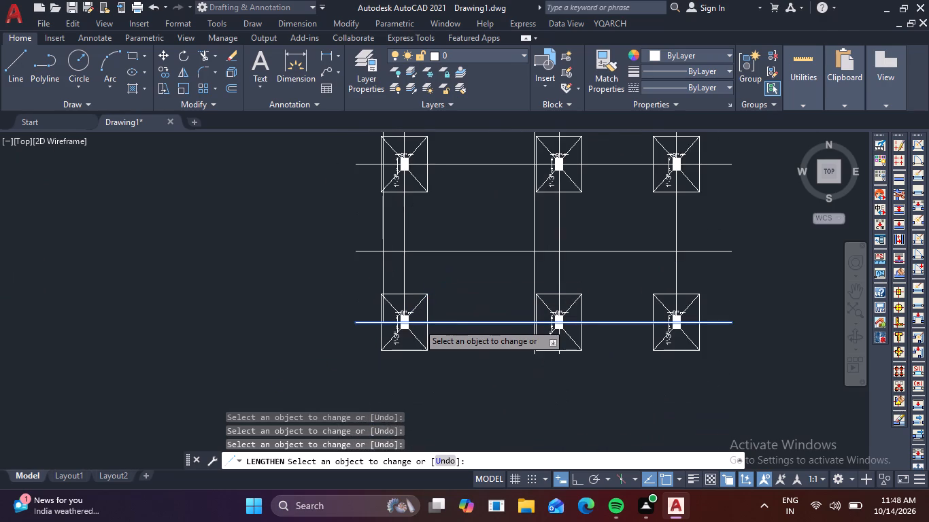
{"action": "left_click", "coordinate": [418, 324]}
Lengthen the left end of the top horizontal grid line by the 3' delta twice and finish lengthening.
{"action": "scroll", "coordinate": [454, 301], "scroll_direction": "down", "scroll_amount": 2}
{"action": "middle_click_drag", "start_coordinate": [464, 297], "coordinate": [452, 380]}
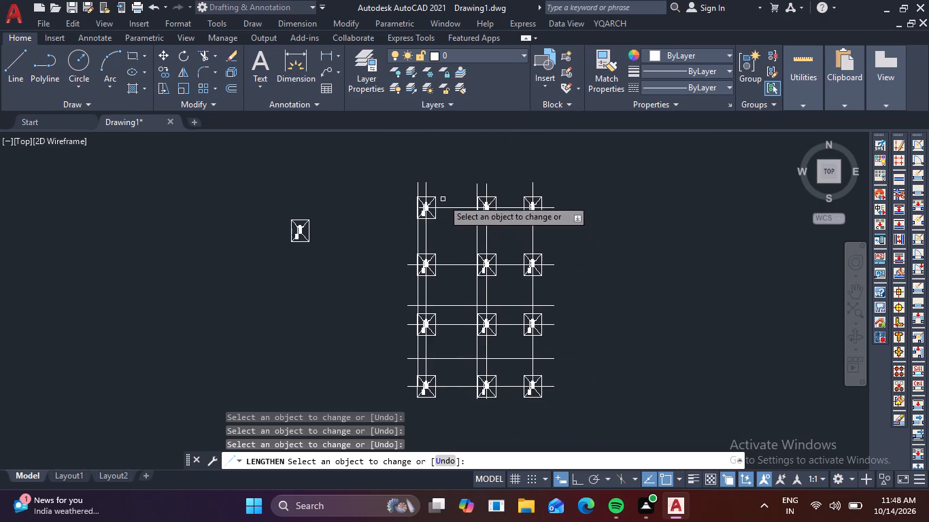
{"action": "middle_click_drag", "start_coordinate": [441, 207], "coordinate": [433, 284]}
{"action": "scroll", "coordinate": [421, 281], "scroll_direction": "up", "scroll_amount": 3}
{"action": "left_click", "coordinate": [411, 294]}
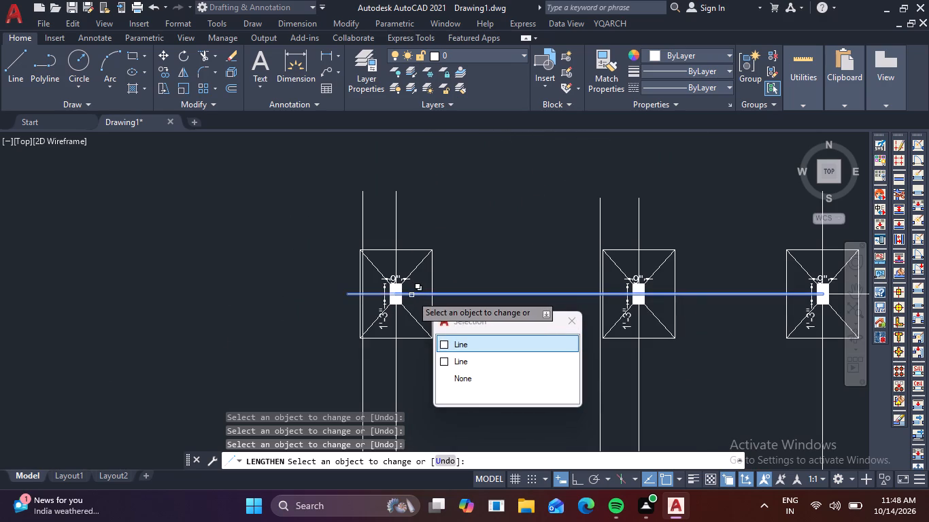
{"action": "left_click", "coordinate": [411, 295]}
{"action": "scroll", "coordinate": [440, 291], "scroll_direction": "down", "scroll_amount": 3}
{"action": "middle_click_drag", "start_coordinate": [465, 273], "coordinate": [473, 213]}
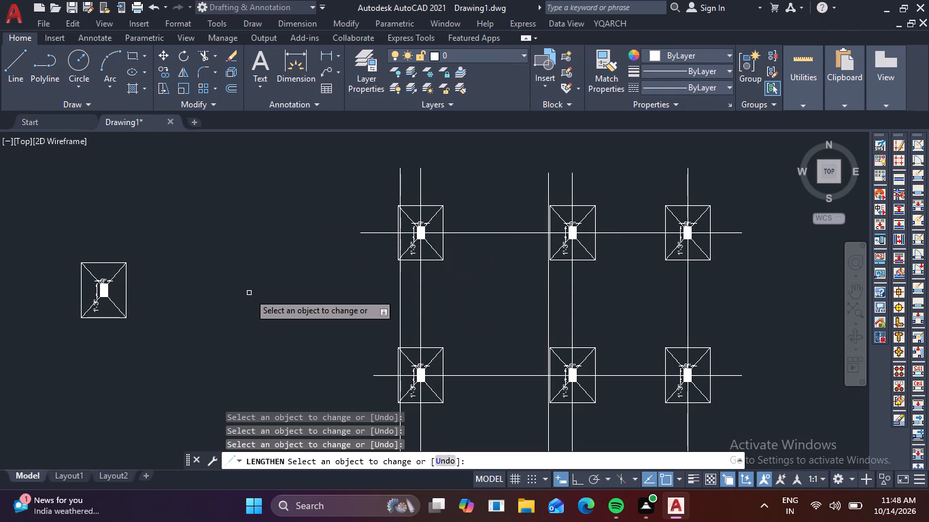
{"action": "key", "text": "Escape"}
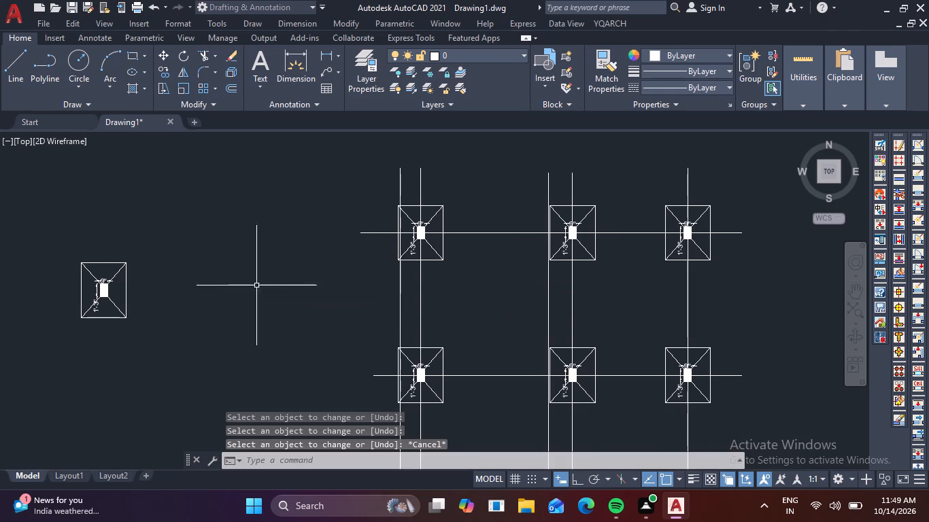
Add a linear dimension for the width of the grid's top-left footing, placed about 8" above its upper edge.
{"action": "scroll", "coordinate": [380, 262], "scroll_direction": "down", "scroll_amount": 1}
{"action": "middle_click_drag", "start_coordinate": [454, 294], "coordinate": [441, 207]}
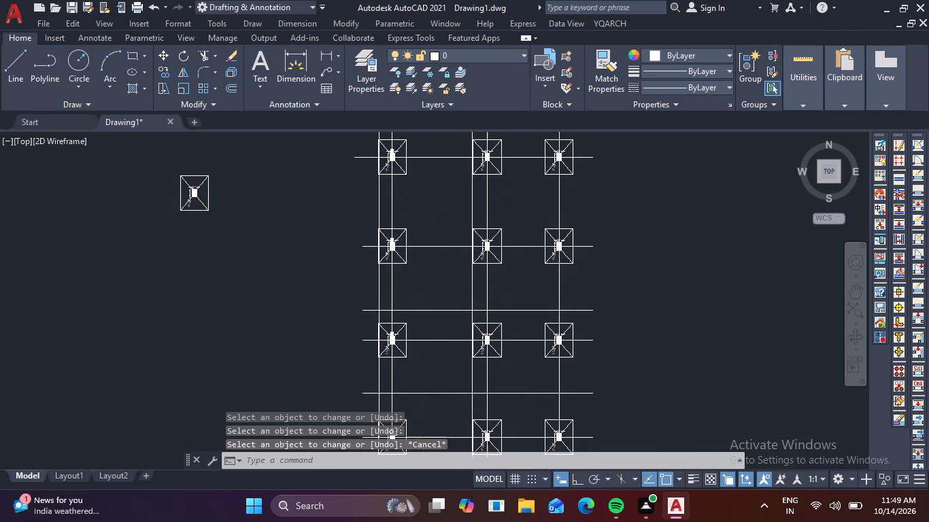
{"action": "scroll", "coordinate": [444, 229], "scroll_direction": "down", "scroll_amount": 1}
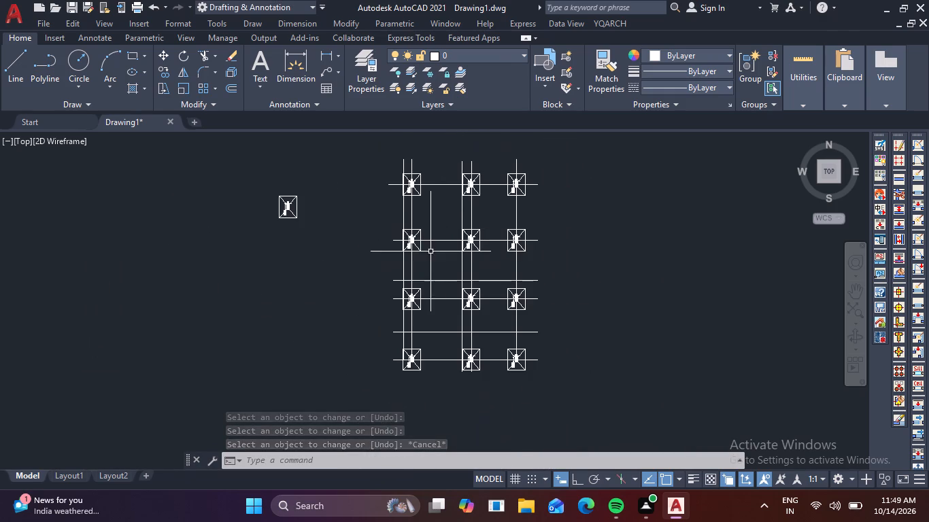
{"action": "scroll", "coordinate": [407, 184], "scroll_direction": "up", "scroll_amount": 2}
{"action": "middle_click_drag", "start_coordinate": [439, 259], "coordinate": [432, 334]}
{"action": "scroll", "coordinate": [398, 250], "scroll_direction": "up", "scroll_amount": 1}
{"action": "type", "text": "DLI"}
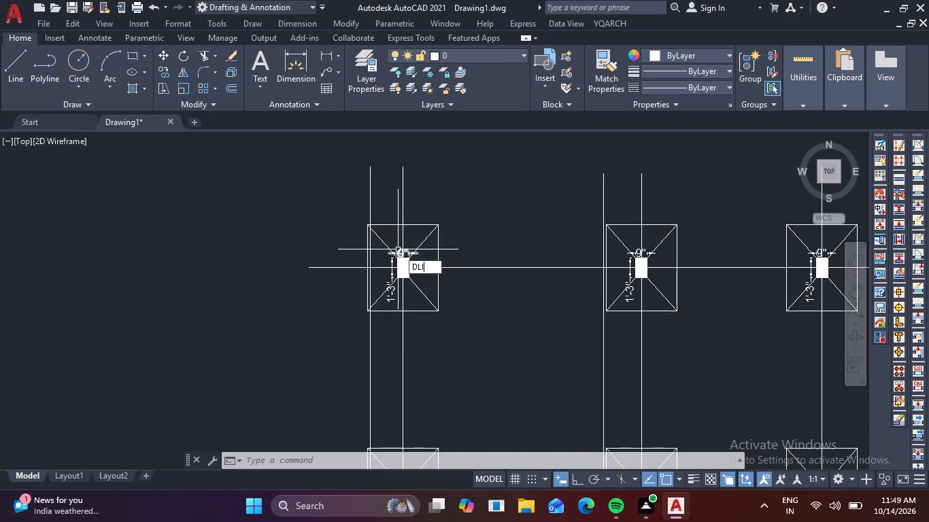
{"action": "key", "text": "space"}
{"action": "scroll", "coordinate": [372, 223], "scroll_direction": "up", "scroll_amount": 2}
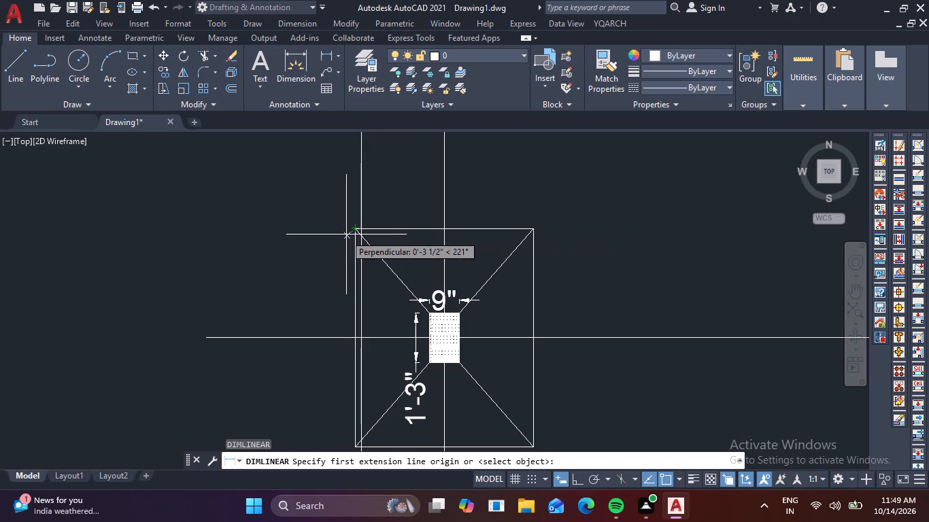
{"action": "left_click", "coordinate": [354, 232]}
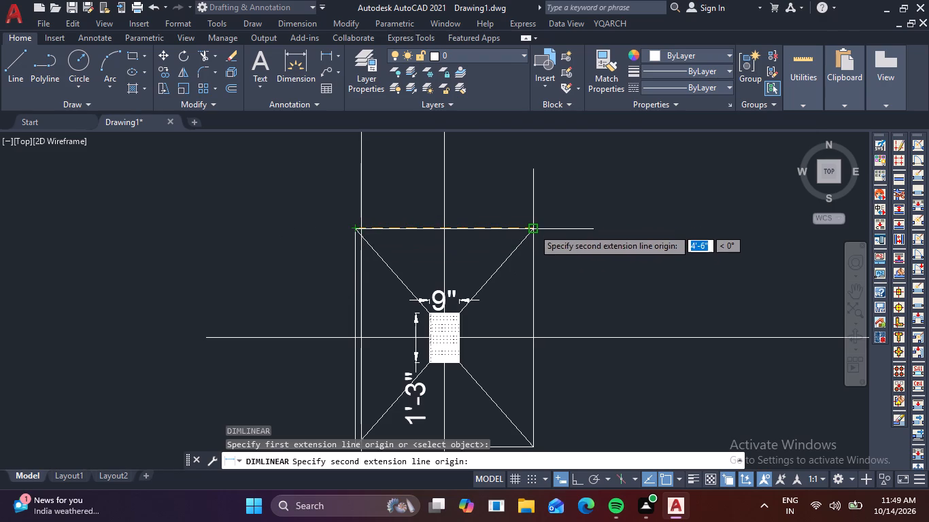
{"action": "left_click", "coordinate": [533, 228]}
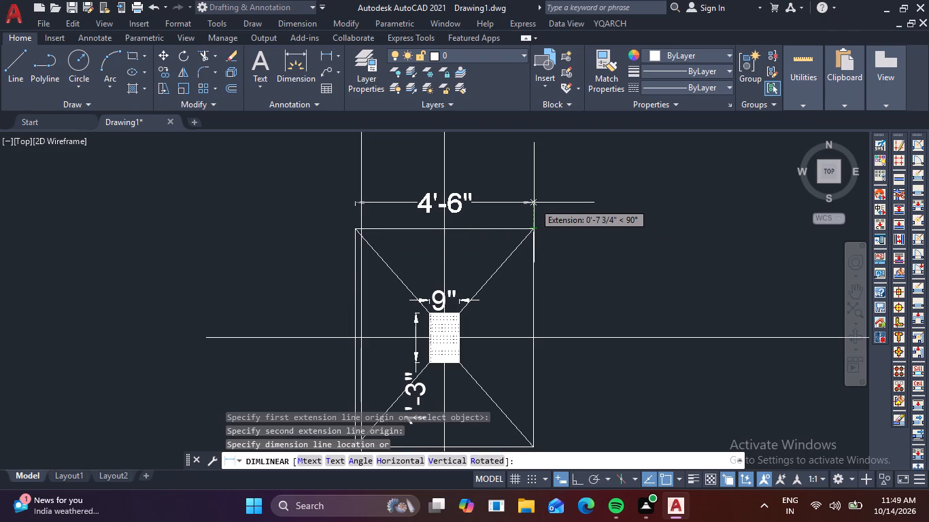
{"action": "left_click", "coordinate": [534, 203]}
Add a linear dimension for the height of the grid's top-left footing, placed just outside its left edge.
{"action": "key", "text": "space"}
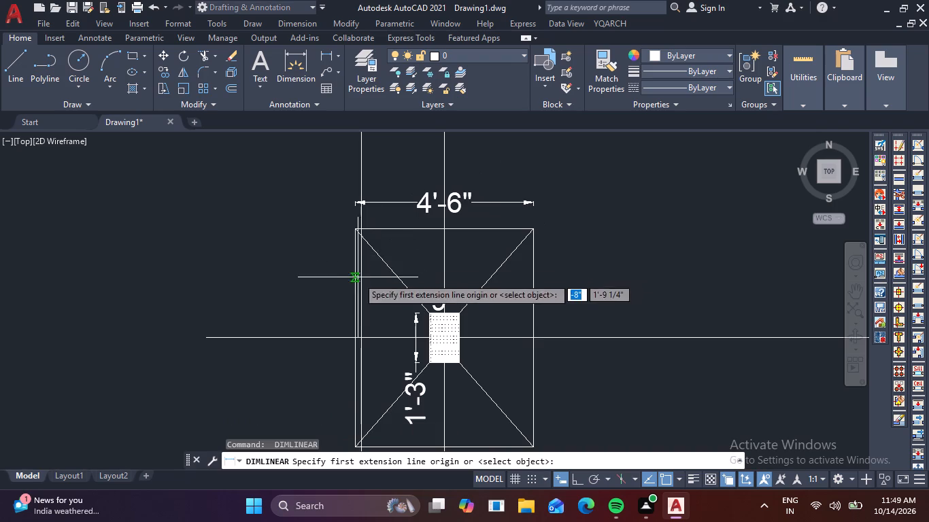
{"action": "middle_click_drag", "start_coordinate": [359, 277], "coordinate": [373, 188]}
{"action": "left_click", "coordinate": [365, 140]}
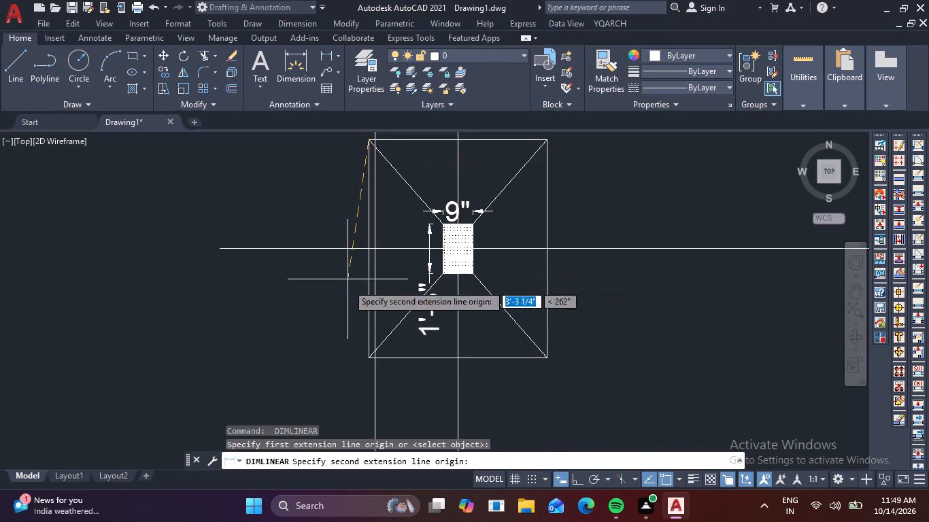
{"action": "left_click", "coordinate": [365, 357]}
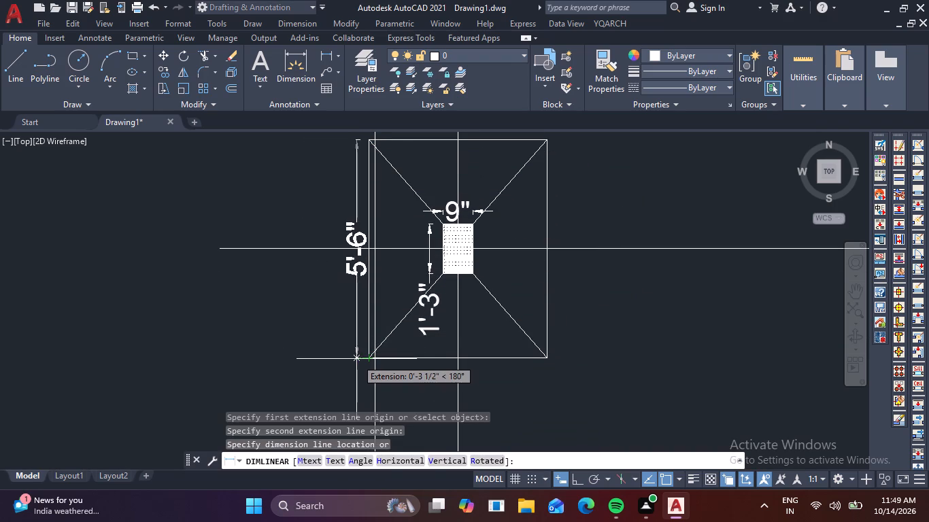
{"action": "left_click", "coordinate": [350, 360]}
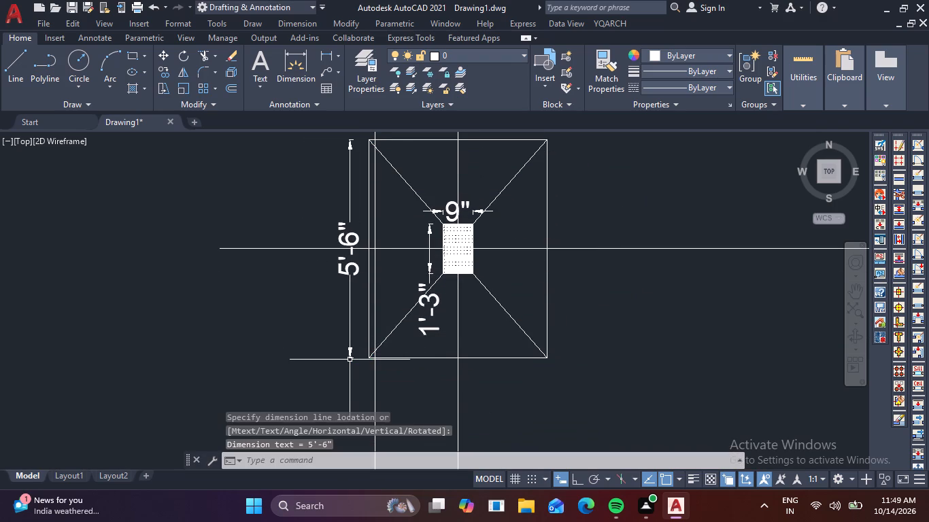
Add linear dimensions to the top row's middle footing: its width about 7" above the upper edge and its height beside the left edge.
{"action": "scroll", "coordinate": [386, 379], "scroll_direction": "down", "scroll_amount": 1}
{"action": "middle_click_drag", "start_coordinate": [558, 343], "coordinate": [298, 400]}
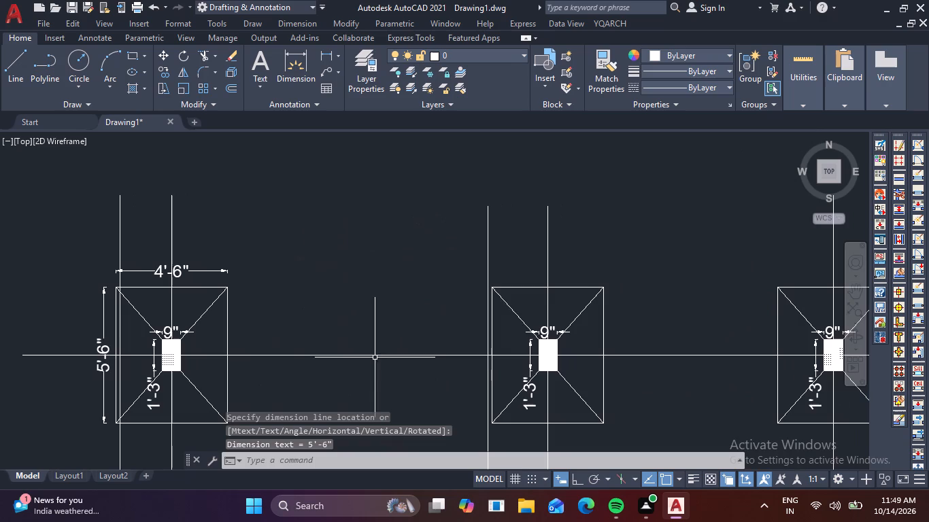
{"action": "key", "text": "space"}
{"action": "left_click", "coordinate": [494, 286]}
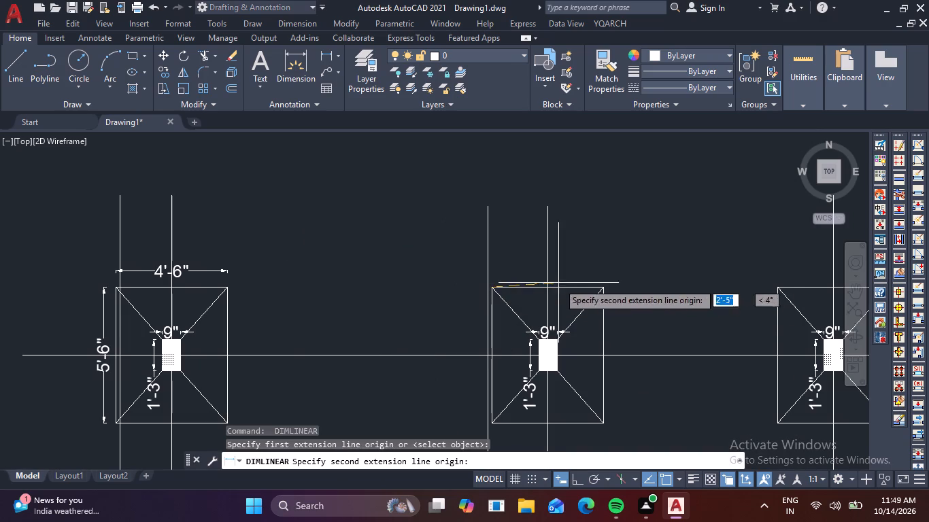
{"action": "left_click", "coordinate": [605, 290]}
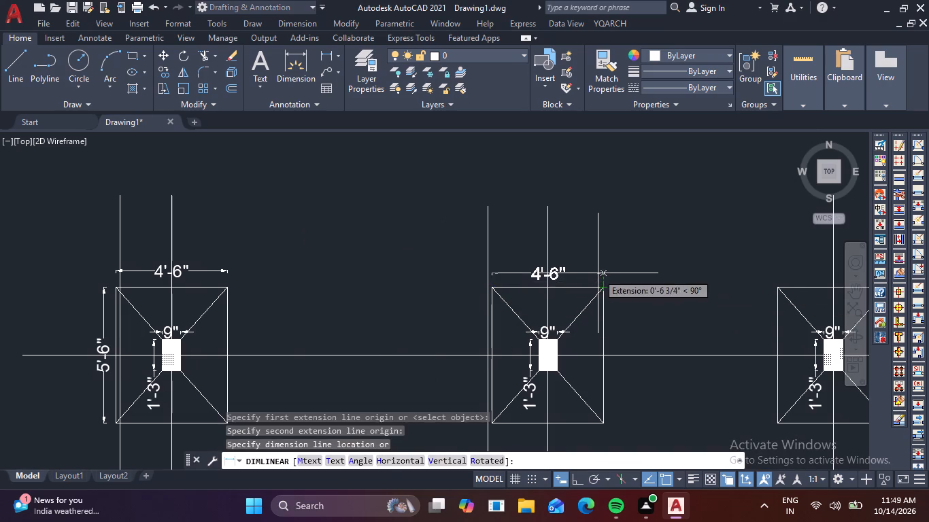
{"action": "left_click", "coordinate": [598, 273]}
{"action": "key", "text": "space"}
{"action": "left_click", "coordinate": [492, 290]}
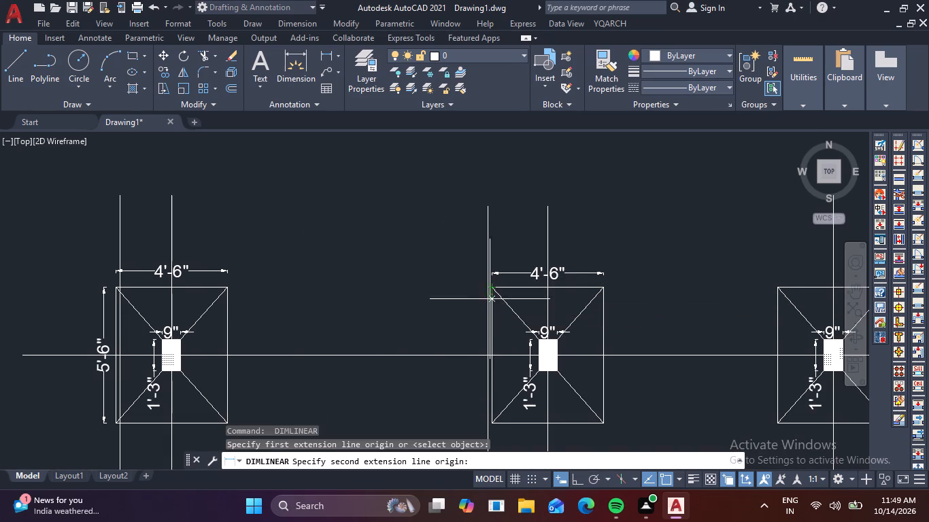
{"action": "left_click", "coordinate": [490, 423]}
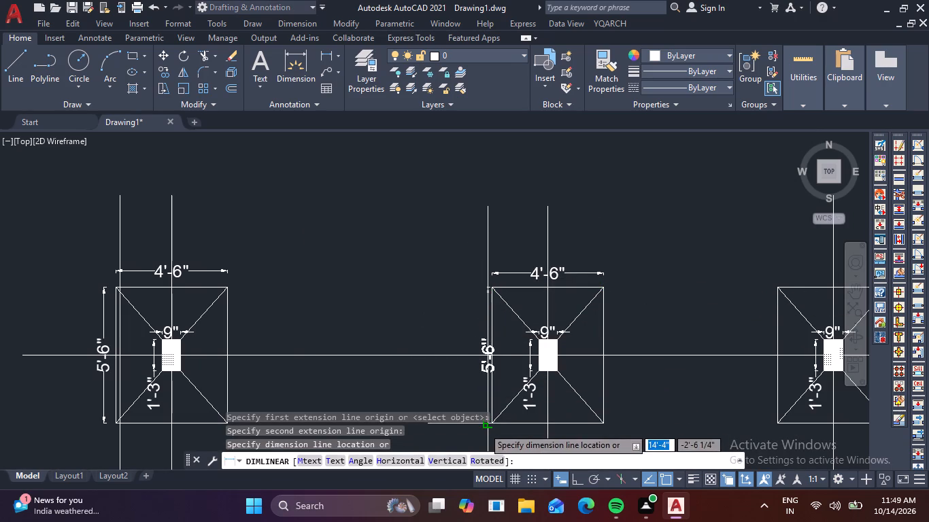
{"action": "left_click", "coordinate": [475, 429]}
Add linear dimensions to the top row's right footing: its width above the upper edge and its height about 5" outside the left edge.
{"action": "middle_click_drag", "start_coordinate": [660, 358], "coordinate": [509, 198]}
{"action": "scroll", "coordinate": [660, 358], "scroll_direction": "down", "scroll_amount": 1}
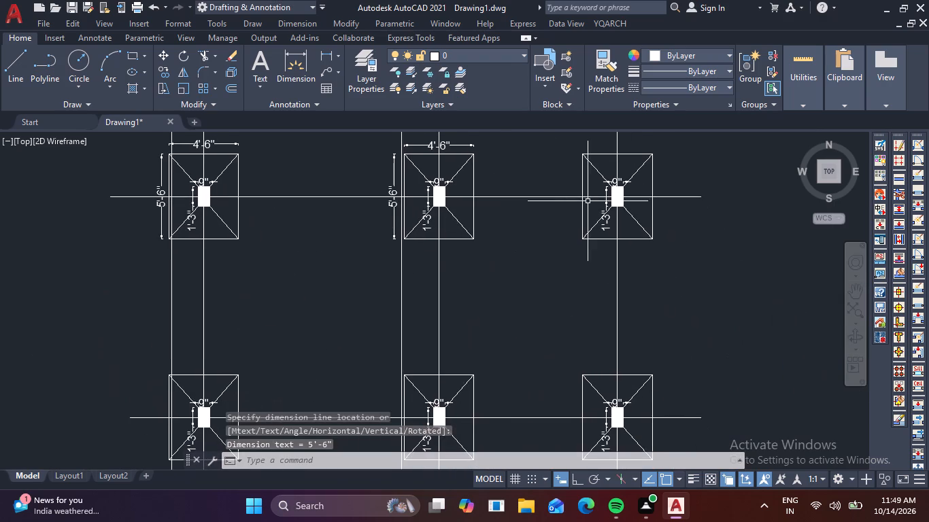
{"action": "key", "text": "space"}
{"action": "middle_click_drag", "start_coordinate": [624, 194], "coordinate": [606, 251]}
{"action": "scroll", "coordinate": [562, 224], "scroll_direction": "up", "scroll_amount": 2}
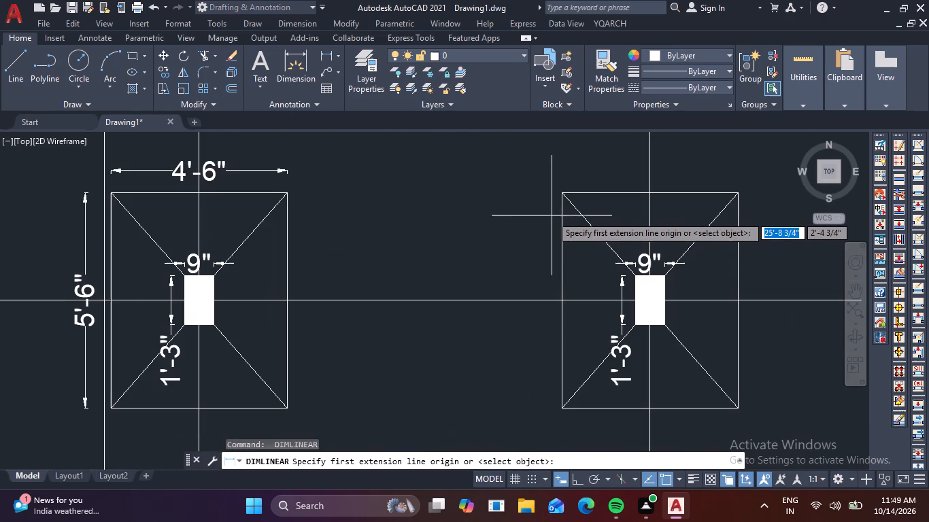
{"action": "left_click", "coordinate": [558, 196]}
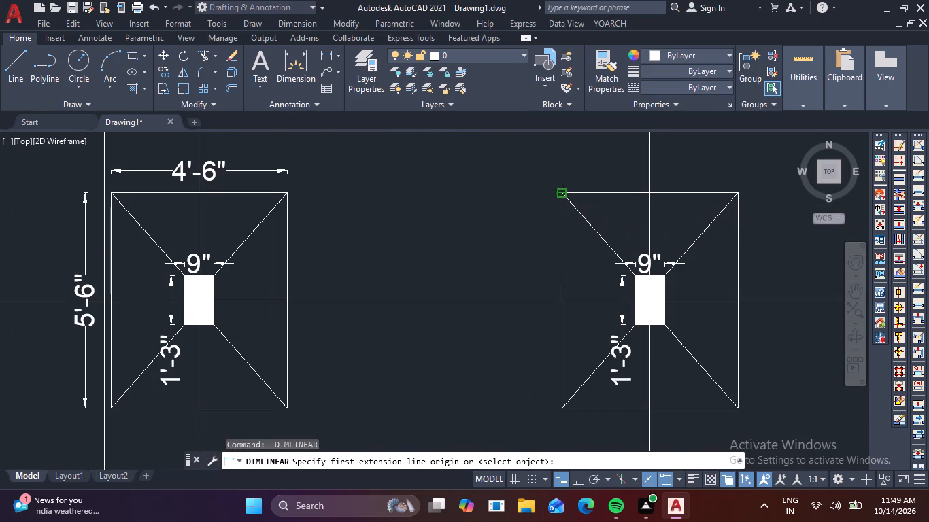
{"action": "left_click", "coordinate": [742, 192]}
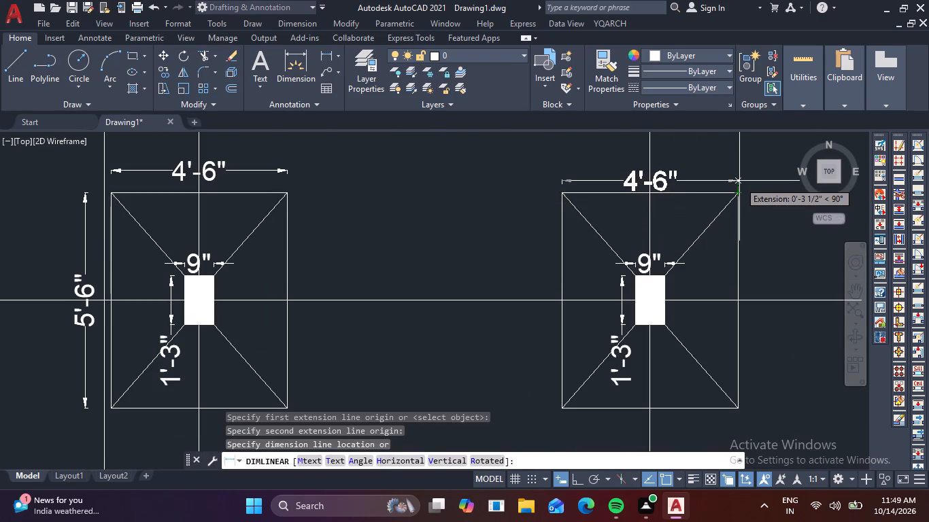
{"action": "left_click", "coordinate": [736, 176]}
{"action": "key", "text": "space"}
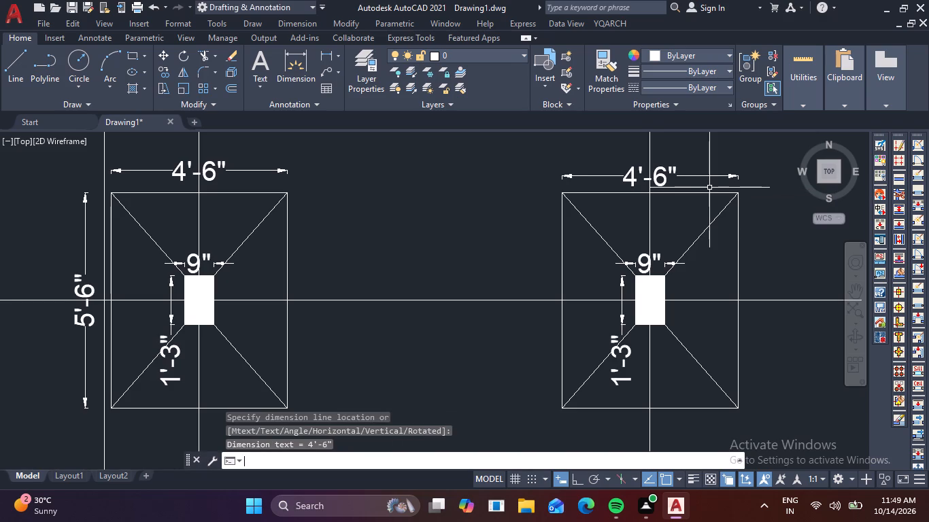
{"action": "left_click", "coordinate": [560, 191]}
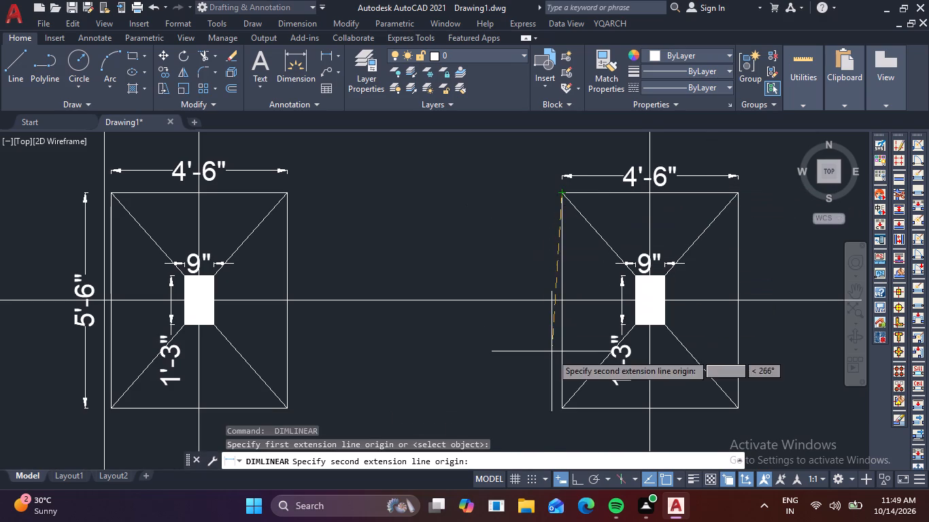
{"action": "left_click", "coordinate": [564, 406]}
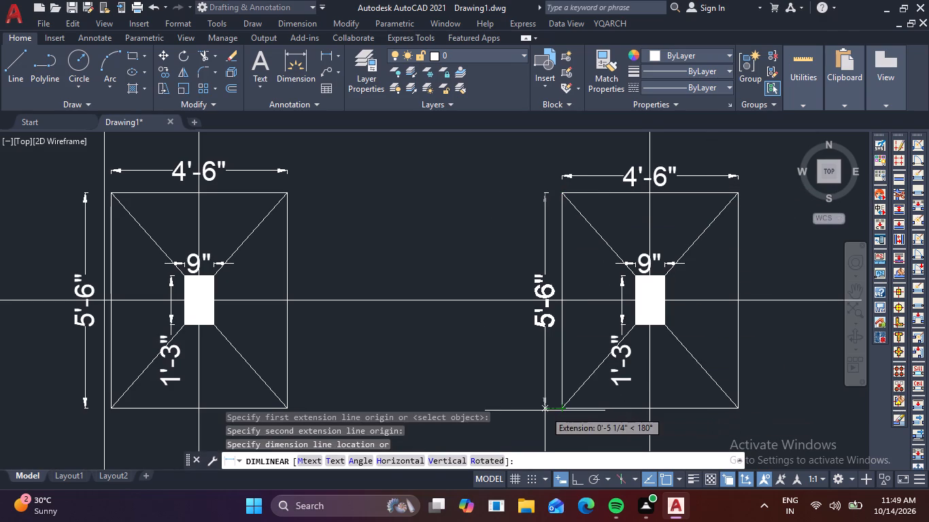
{"action": "left_click", "coordinate": [545, 411]}
Add linear dimensions to the second row's left footing: its width above the upper edge and its height beside the left edge.
{"action": "middle_click_drag", "start_coordinate": [524, 396], "coordinate": [520, 377]}
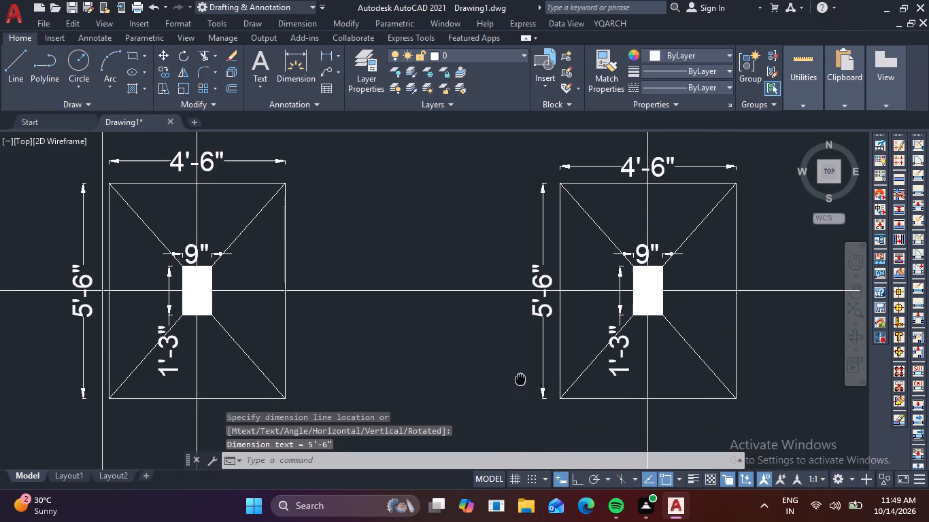
{"action": "middle_click_drag", "start_coordinate": [520, 377], "coordinate": [509, 258]}
{"action": "scroll", "coordinate": [494, 262], "scroll_direction": "down", "scroll_amount": 2}
{"action": "middle_click_drag", "start_coordinate": [449, 292], "coordinate": [550, 239]}
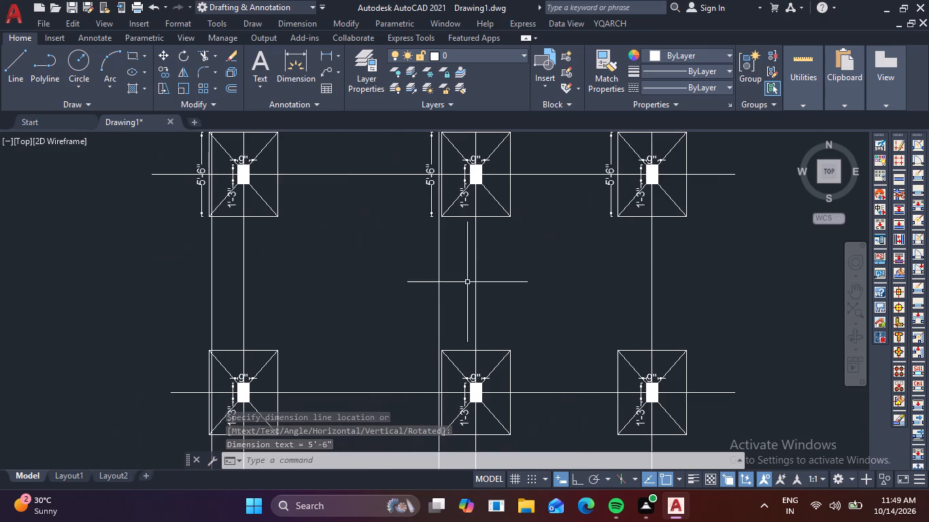
{"action": "middle_click_drag", "start_coordinate": [407, 306], "coordinate": [512, 255]}
{"action": "scroll", "coordinate": [375, 297], "scroll_direction": "up", "scroll_amount": 1}
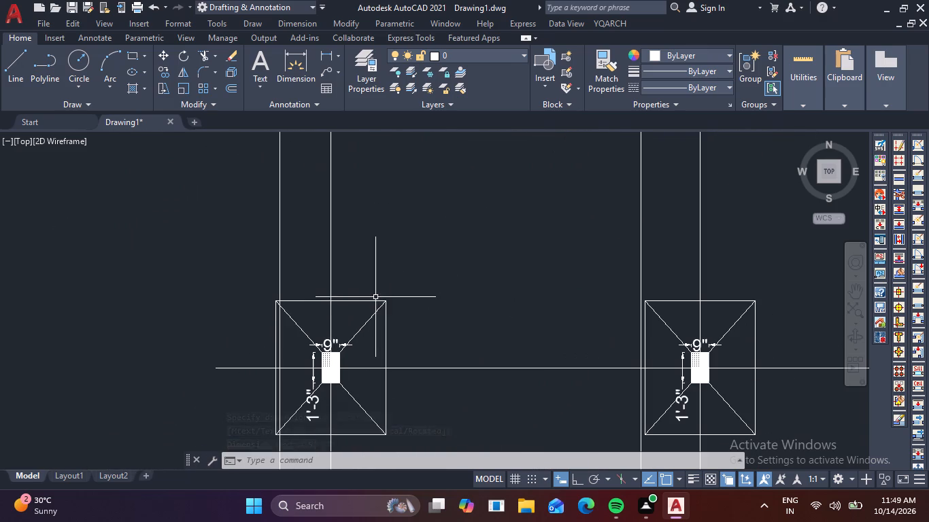
{"action": "key", "text": "space"}
{"action": "left_click", "coordinate": [272, 300]}
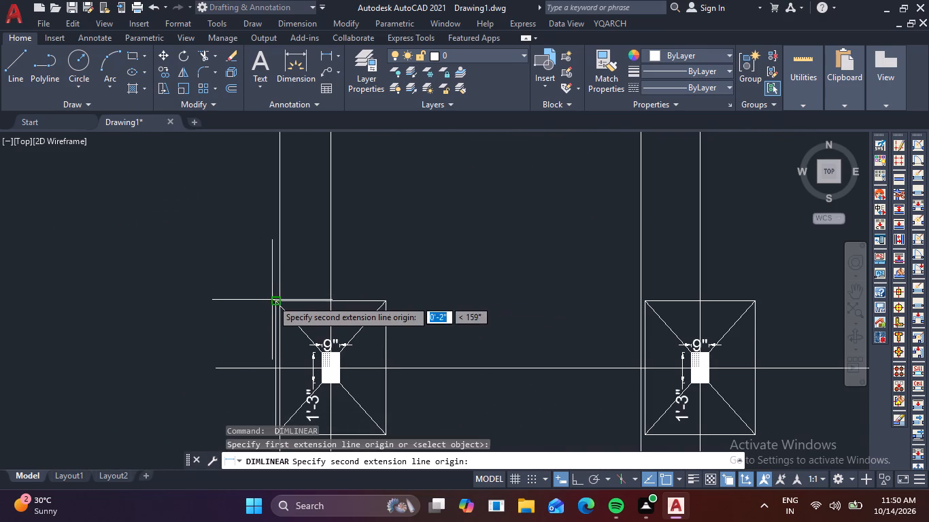
{"action": "left_click", "coordinate": [387, 300]}
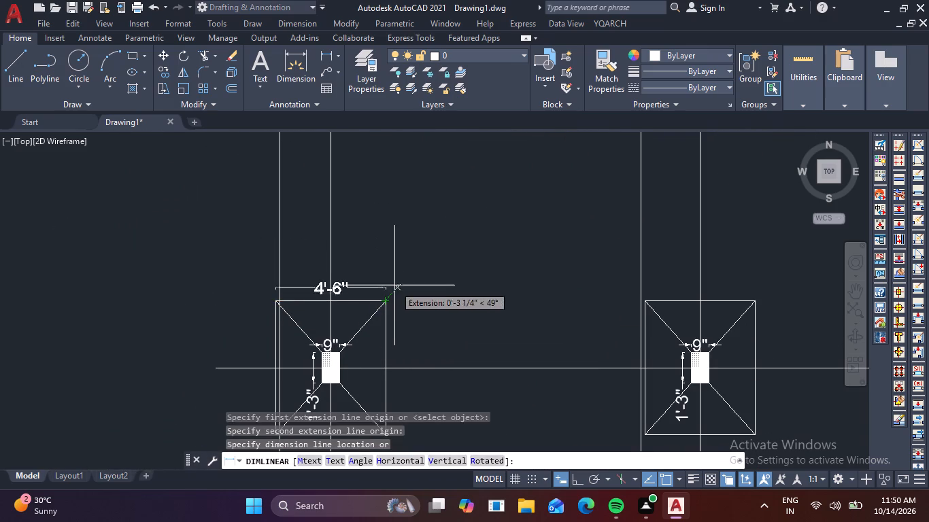
{"action": "left_click", "coordinate": [395, 281]}
{"action": "key", "text": "space"}
{"action": "middle_click_drag", "start_coordinate": [297, 321], "coordinate": [324, 273]}
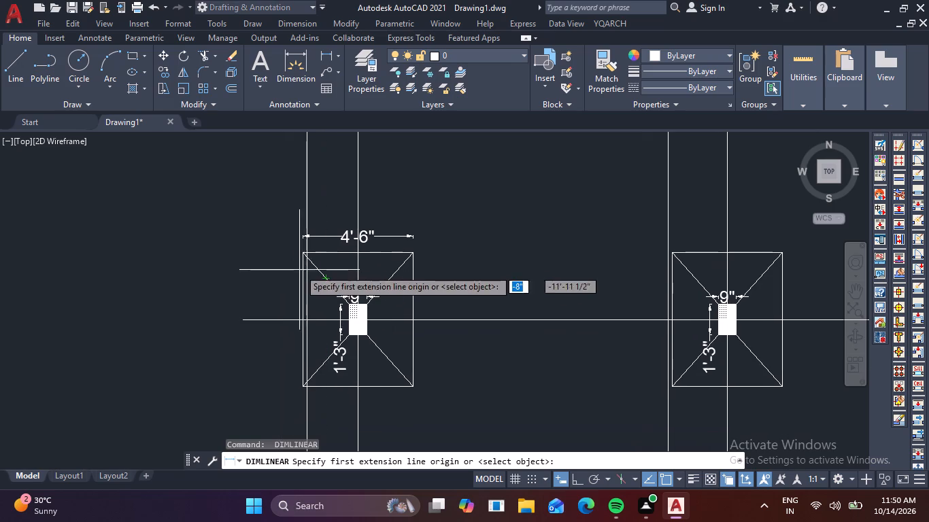
{"action": "left_click", "coordinate": [303, 252]}
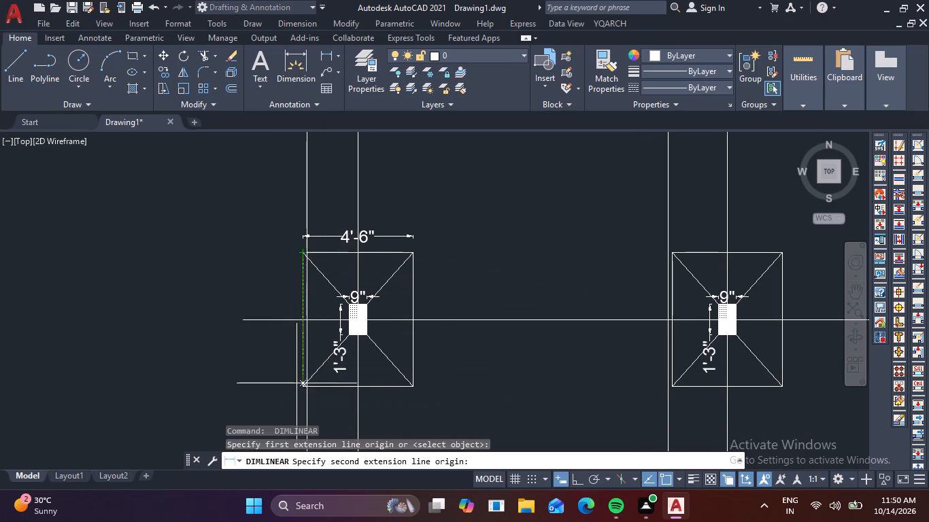
{"action": "left_click", "coordinate": [305, 384]}
{"action": "left_click", "coordinate": [290, 383]}
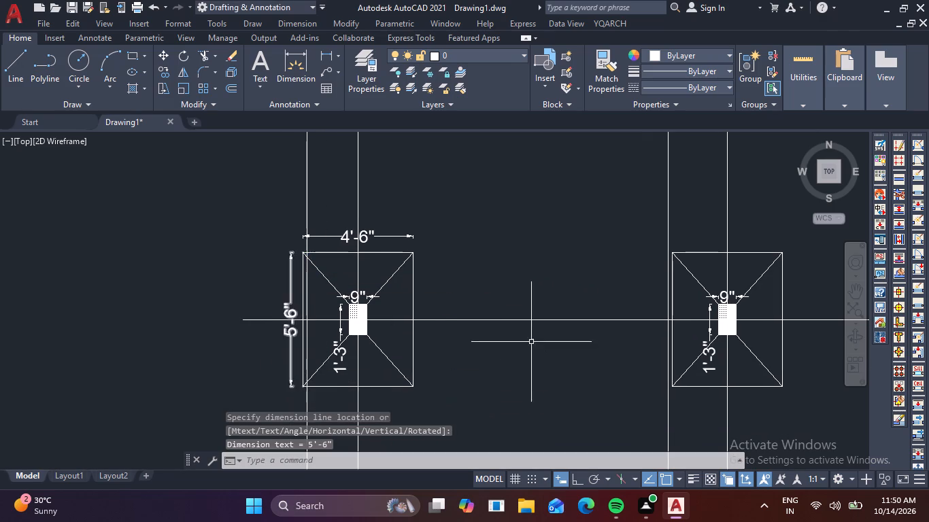
Add linear dimensions to the second row's middle footing: its width above the upper edge and its height beside the left edge.
{"action": "middle_click_drag", "start_coordinate": [540, 342], "coordinate": [427, 346]}
{"action": "key", "text": "space"}
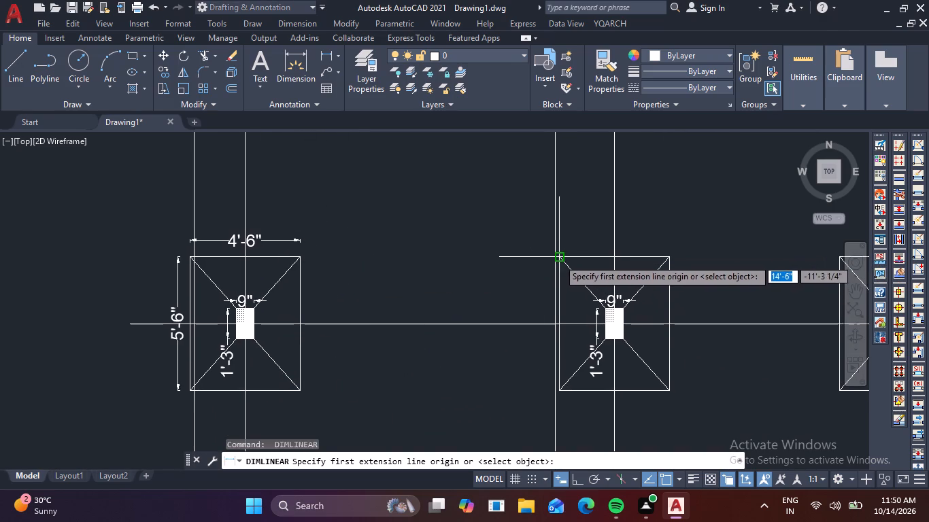
{"action": "left_click", "coordinate": [558, 259]}
{"action": "left_click", "coordinate": [670, 254]}
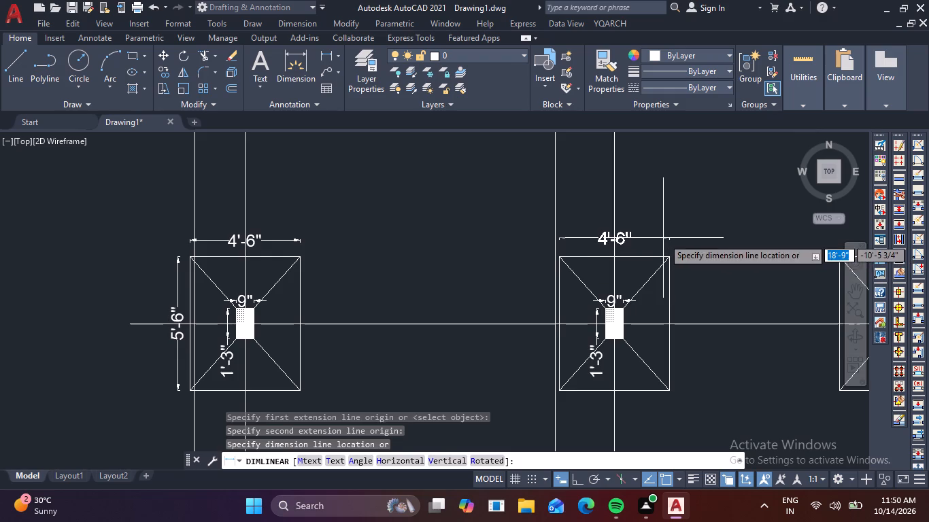
{"action": "left_click", "coordinate": [663, 238]}
{"action": "middle_click", "coordinate": [588, 227]}
{"action": "middle_click_drag", "start_coordinate": [598, 258], "coordinate": [594, 217]}
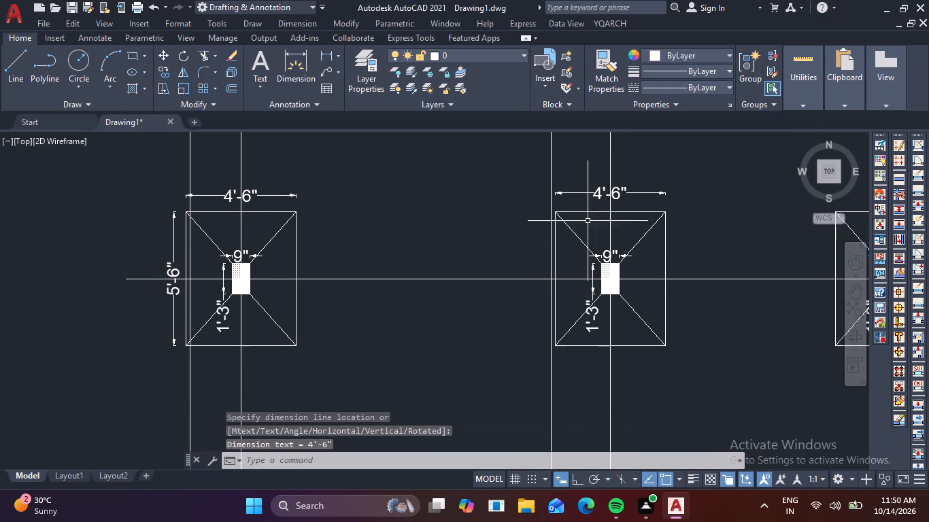
{"action": "key", "text": "space"}
{"action": "left_click", "coordinate": [556, 213]}
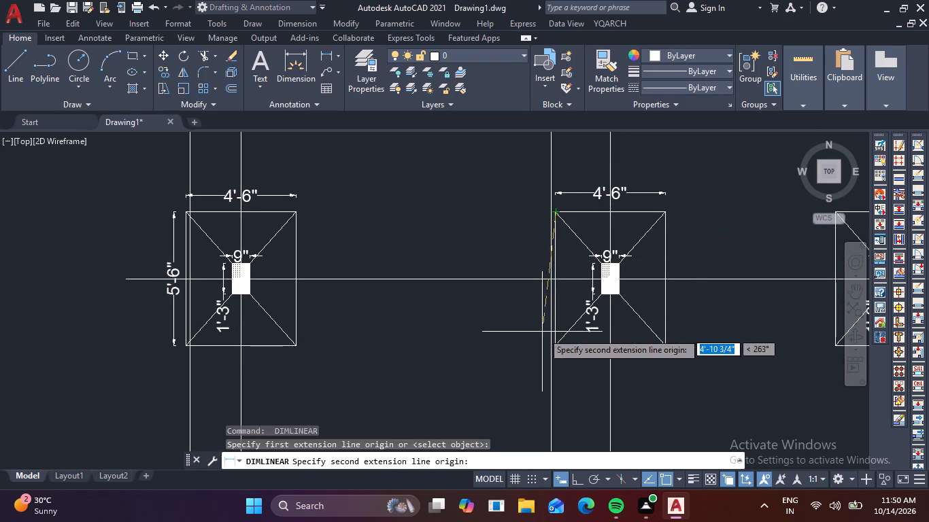
{"action": "left_click", "coordinate": [553, 343]}
{"action": "left_click", "coordinate": [541, 347]}
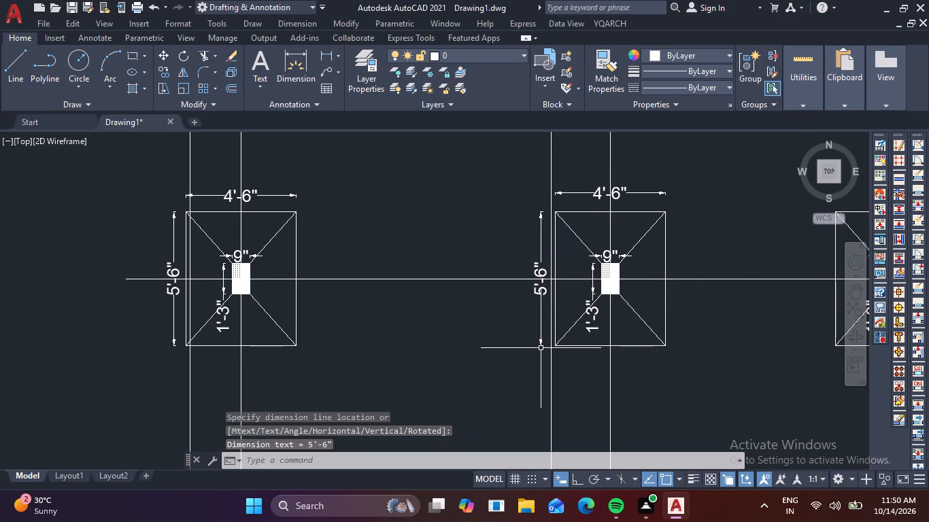
Add linear dimensions to the second row's right footing: its width above the upper edge and its height beside the left edge.
{"action": "scroll", "coordinate": [597, 312], "scroll_direction": "down", "scroll_amount": 1}
{"action": "middle_click_drag", "start_coordinate": [606, 322], "coordinate": [407, 324]}
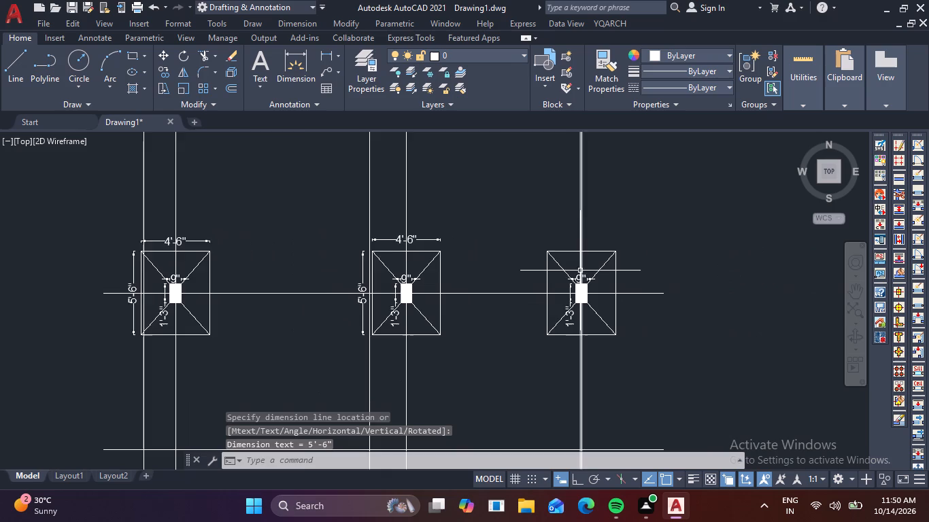
{"action": "scroll", "coordinate": [575, 260], "scroll_direction": "up", "scroll_amount": 1}
{"action": "key", "text": "space"}
{"action": "left_click", "coordinate": [528, 245]}
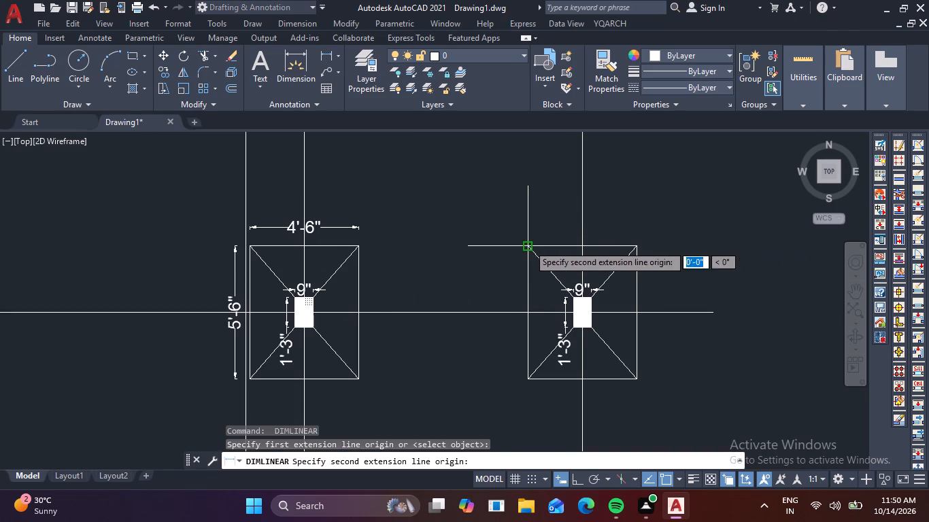
{"action": "left_click", "coordinate": [635, 248]}
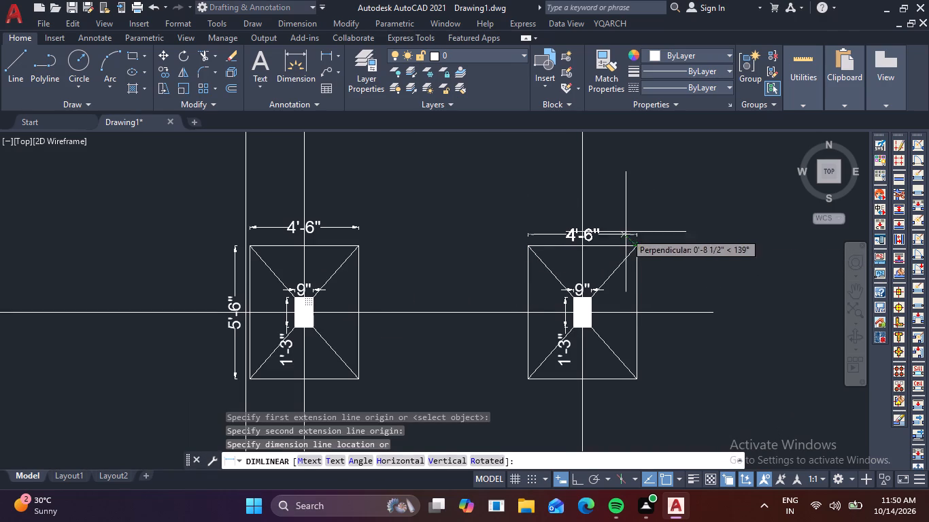
{"action": "left_click", "coordinate": [626, 230]}
{"action": "key", "text": "space"}
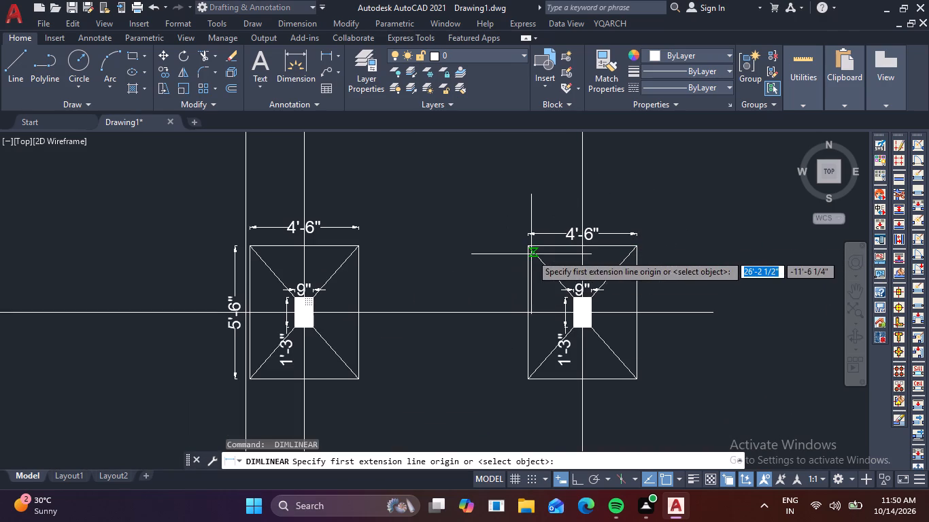
{"action": "left_click", "coordinate": [528, 247]}
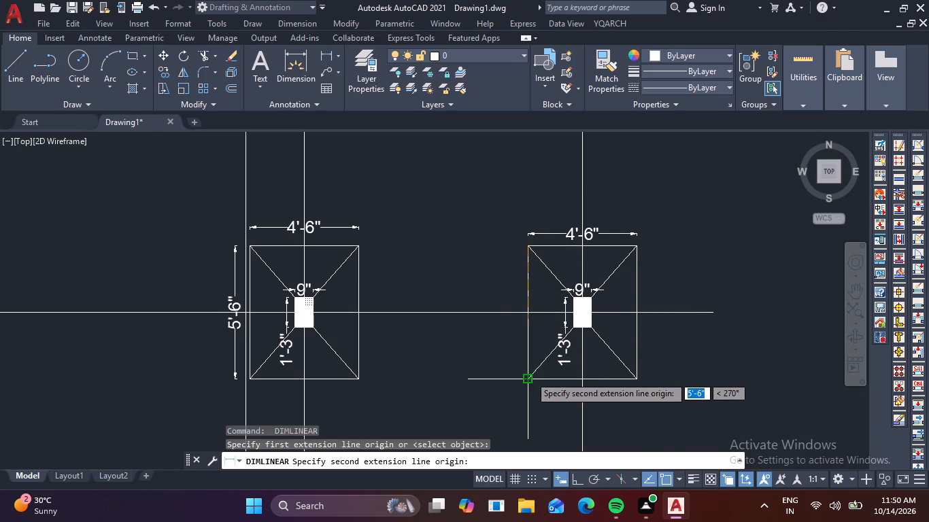
{"action": "left_click", "coordinate": [529, 379]}
{"action": "left_click", "coordinate": [509, 384]}
{"action": "scroll", "coordinate": [528, 328], "scroll_direction": "down", "scroll_amount": 1}
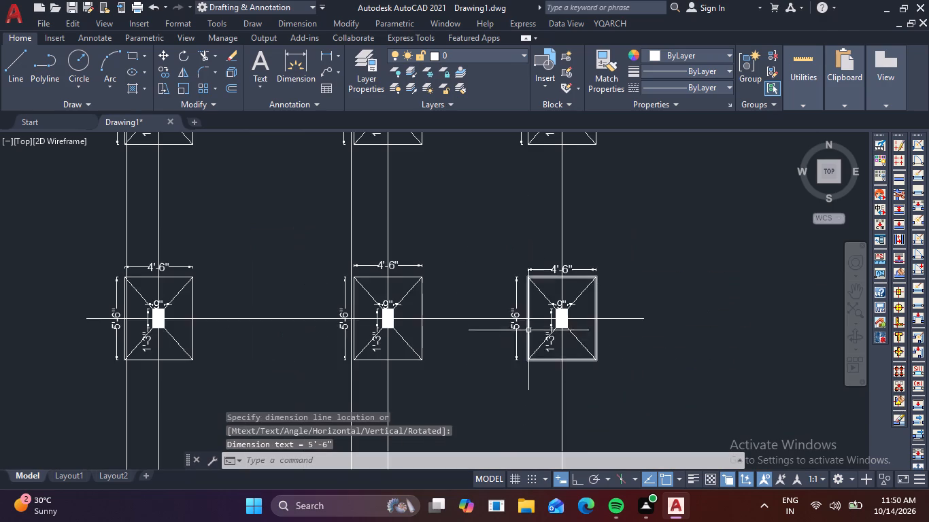
Add linear dimensions to the third row's left footing: its width above the upper edge and its height beside the left edge.
{"action": "middle_click_drag", "start_coordinate": [494, 370], "coordinate": [533, 167]}
{"action": "middle_click_drag", "start_coordinate": [270, 359], "coordinate": [308, 284]}
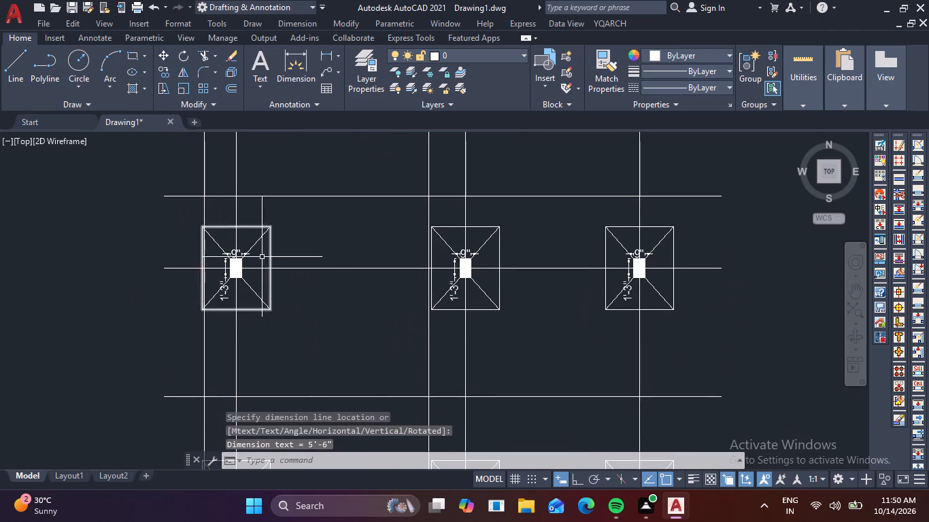
{"action": "scroll", "coordinate": [253, 249], "scroll_direction": "up", "scroll_amount": 1}
{"action": "key", "text": "space"}
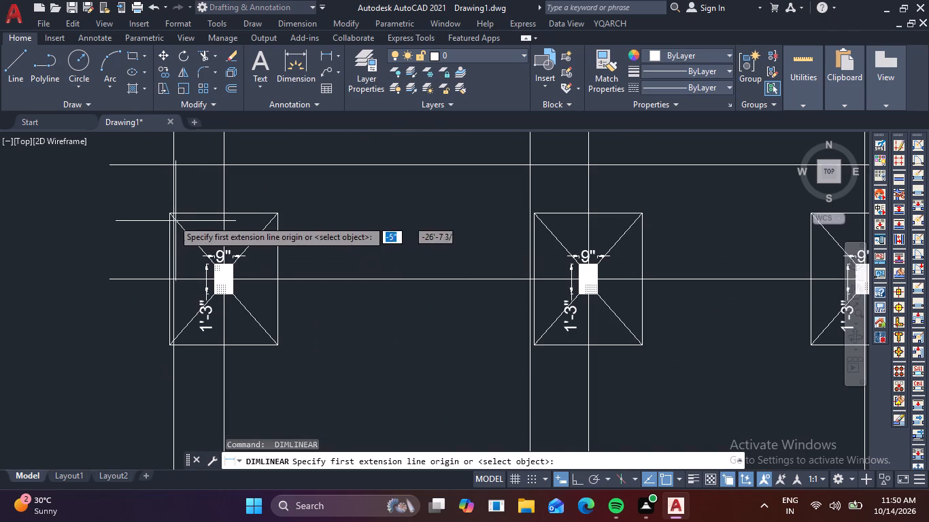
{"action": "left_click", "coordinate": [167, 217]}
{"action": "left_click", "coordinate": [277, 213]}
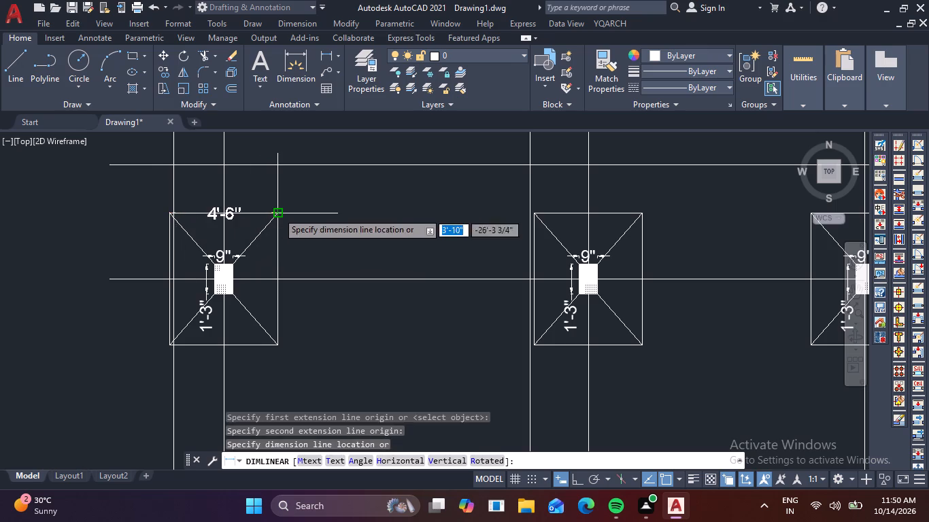
{"action": "left_click", "coordinate": [284, 198]}
{"action": "key", "text": "space"}
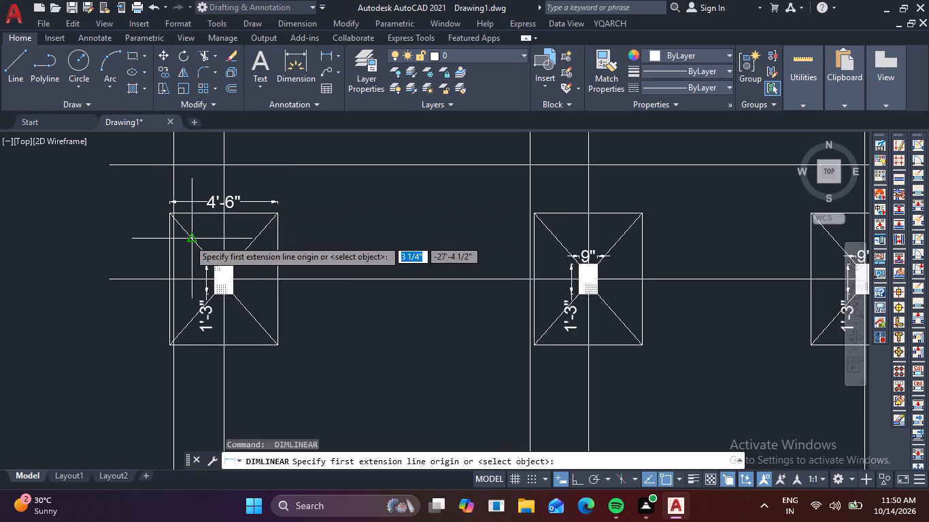
{"action": "left_click", "coordinate": [167, 211]}
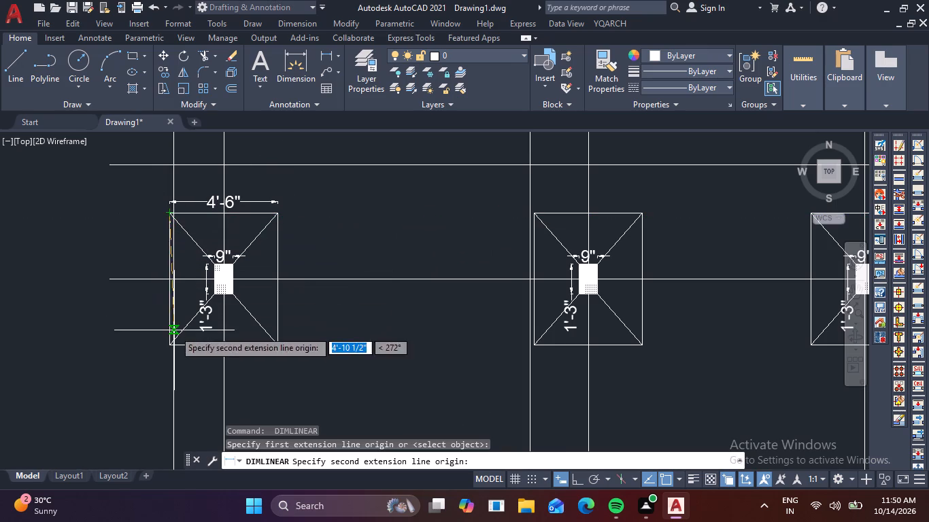
{"action": "left_click", "coordinate": [168, 345]}
{"action": "left_click", "coordinate": [152, 343]}
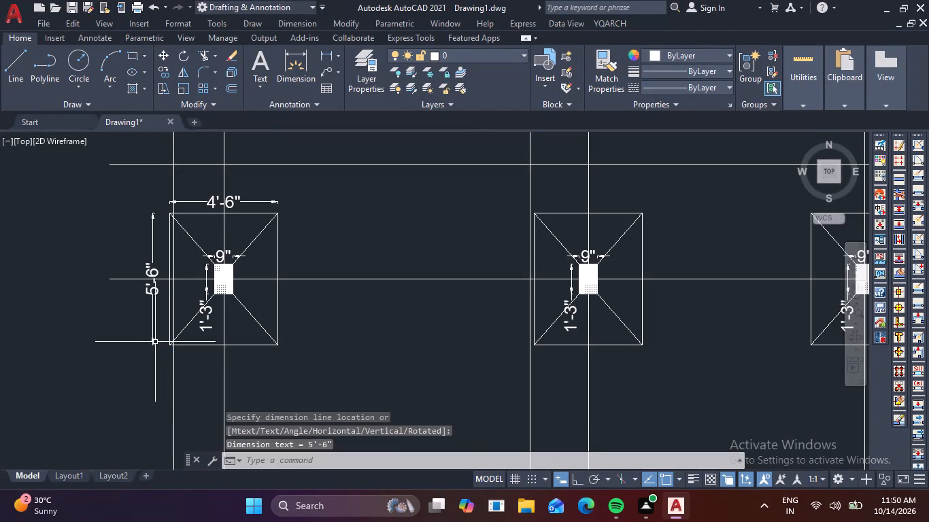
Add linear dimensions to the third row's middle footing: its width about 10" above the upper edge and its height beside the left edge.
{"action": "key", "text": "space"}
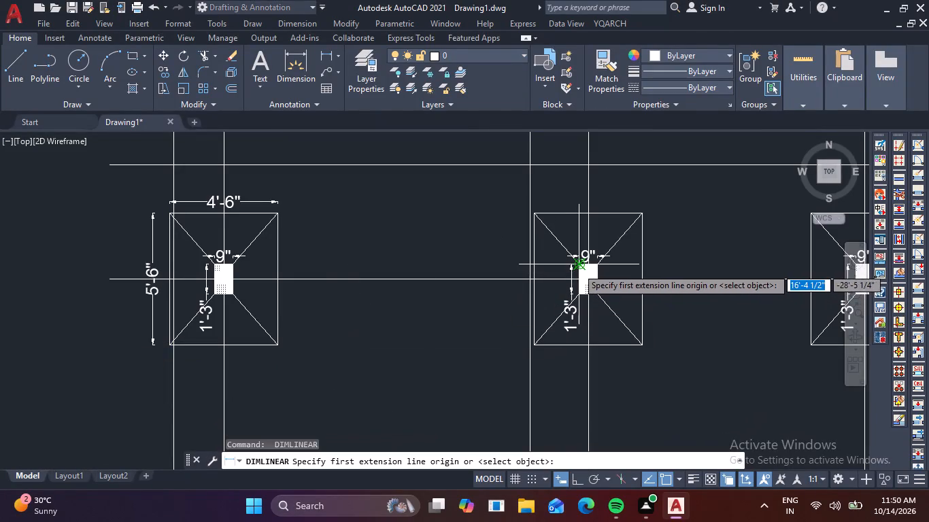
{"action": "left_click", "coordinate": [535, 215]}
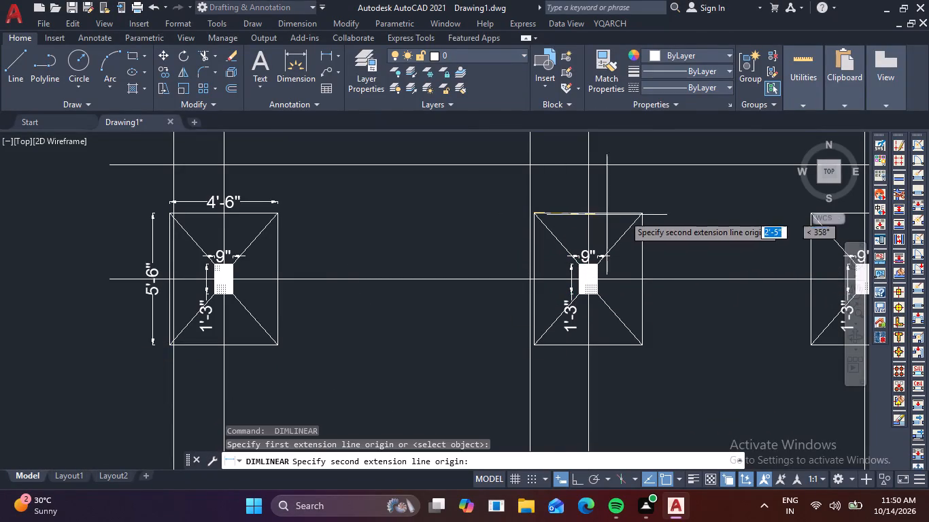
{"action": "left_click", "coordinate": [640, 212]}
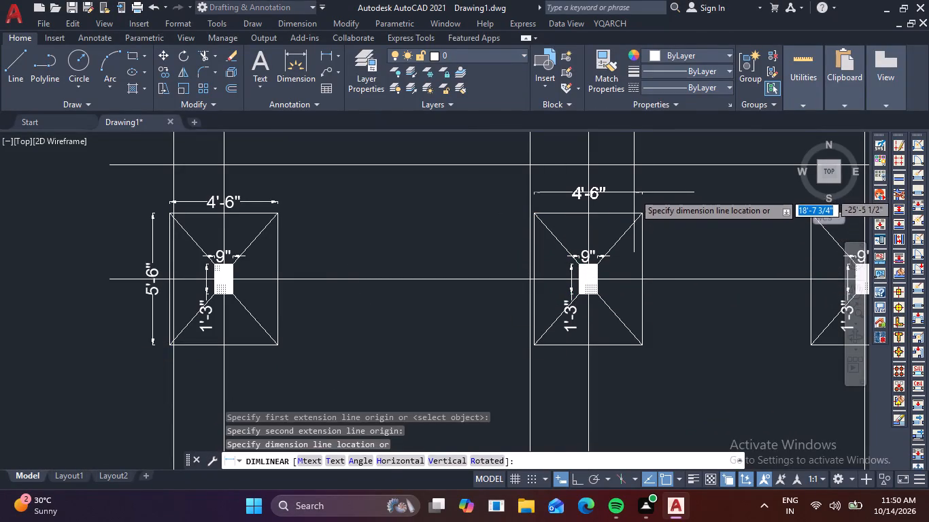
{"action": "left_click", "coordinate": [634, 193]}
{"action": "key", "text": "space"}
{"action": "key", "text": "space"}
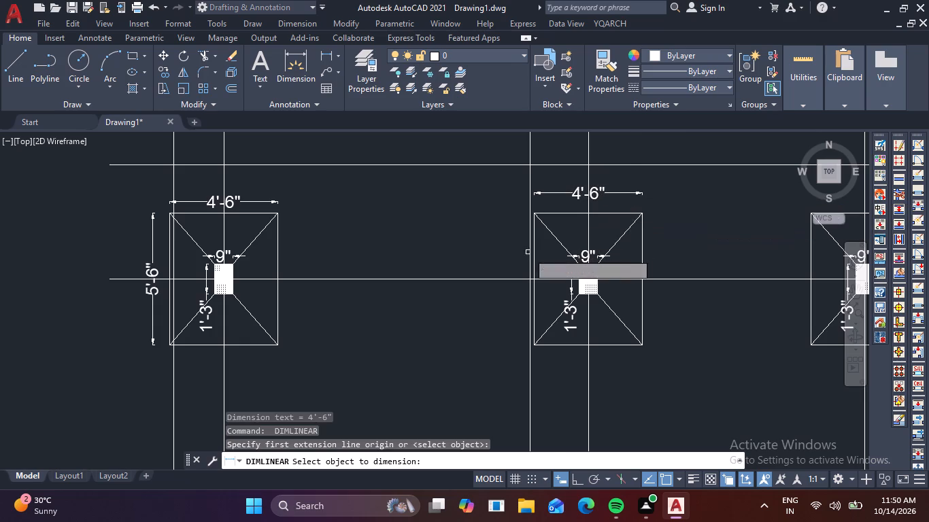
{"action": "left_click", "coordinate": [535, 249]}
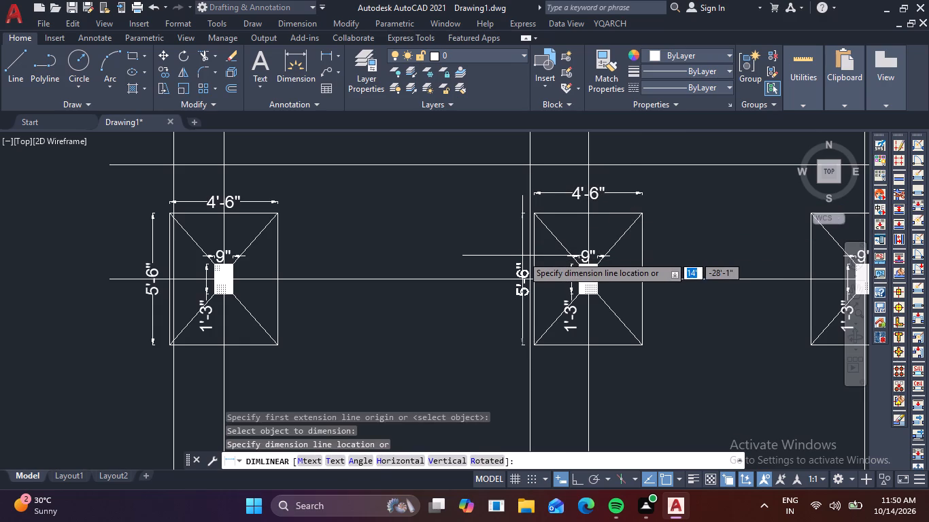
{"action": "left_click", "coordinate": [519, 257]}
Add linear dimensions to the third row's right footing: its width above the upper edge and its height beside the left edge.
{"action": "key", "text": "space"}
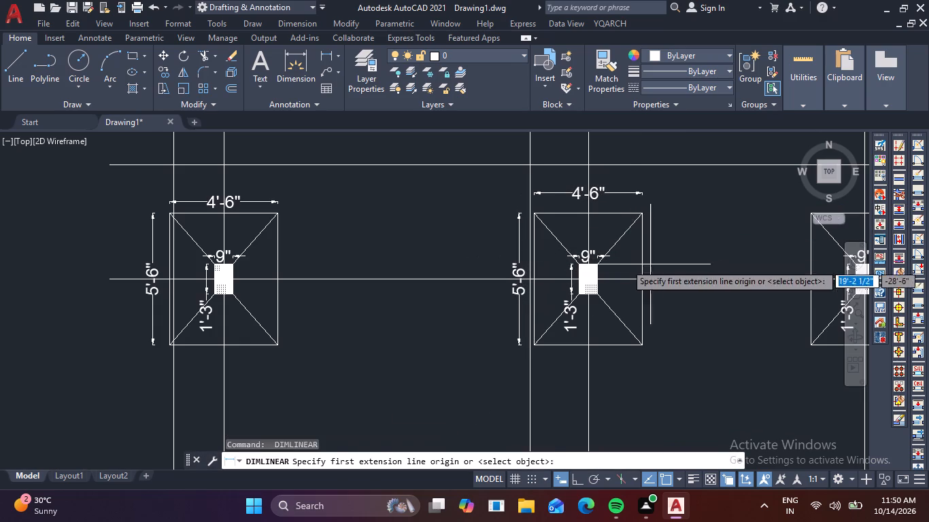
{"action": "key", "text": "space"}
{"action": "middle_click_drag", "start_coordinate": [680, 251], "coordinate": [496, 283]}
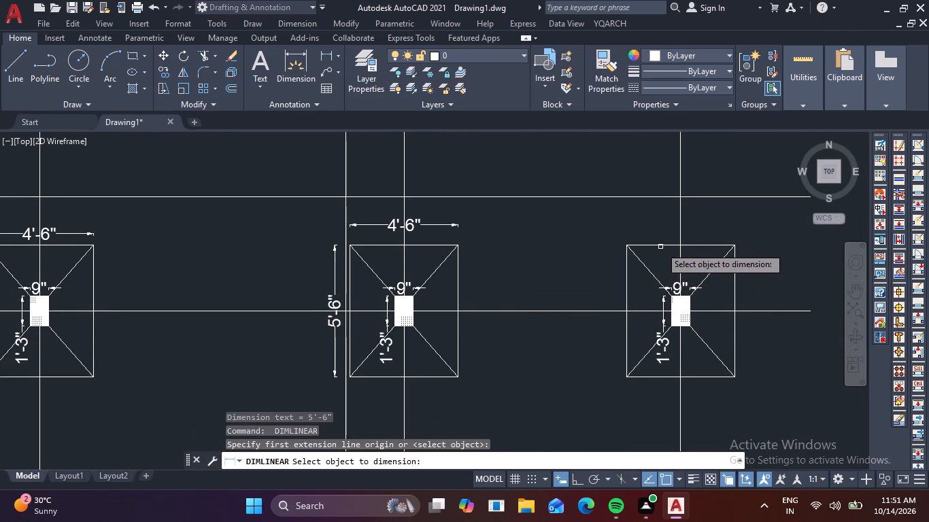
{"action": "left_click", "coordinate": [660, 247]}
{"action": "left_click", "coordinate": [658, 237]}
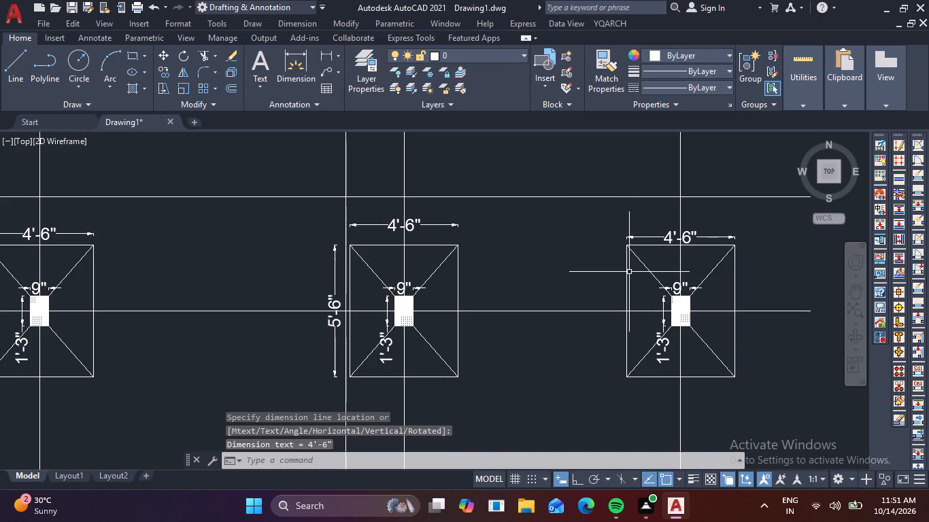
{"action": "key", "text": "space"}
{"action": "key", "text": "space"}
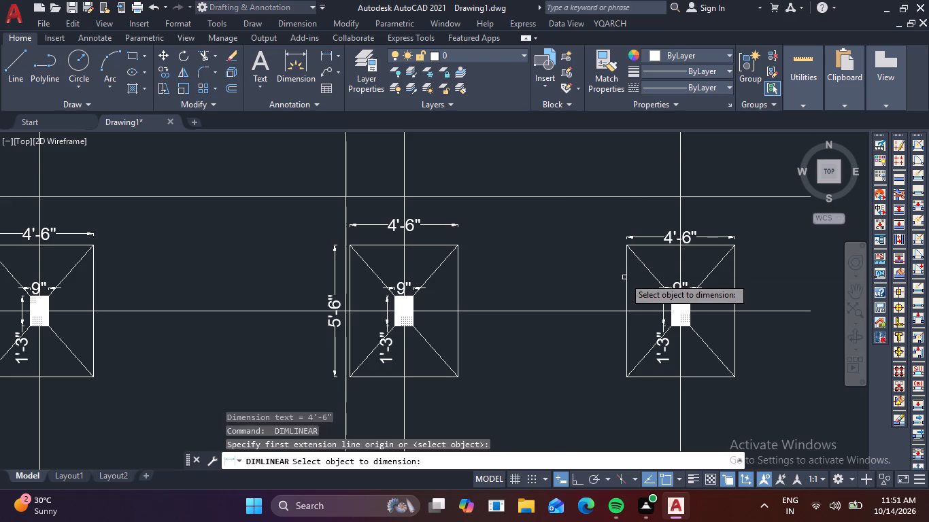
{"action": "left_click", "coordinate": [626, 277]}
{"action": "left_click", "coordinate": [614, 283]}
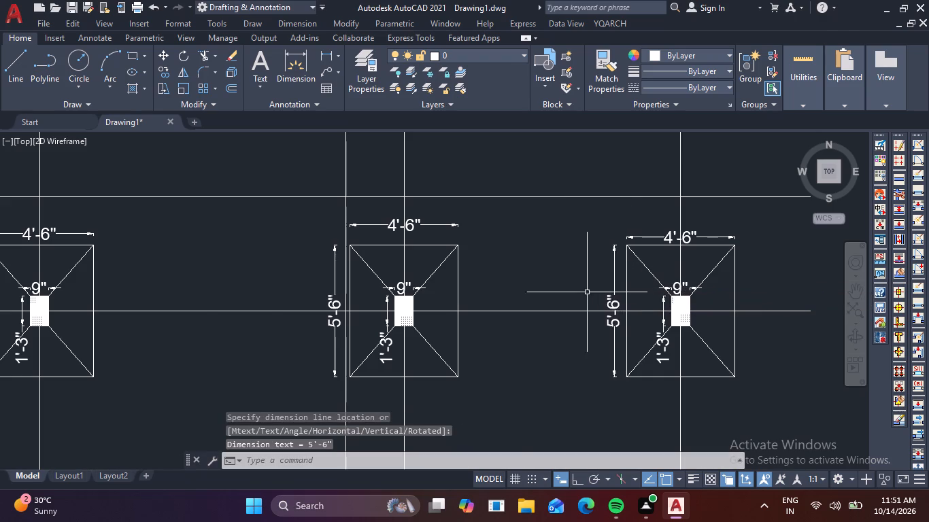
Add linear dimensions to the bottom row's left footing: its width above the upper edge and its height beside the left edge.
{"action": "scroll", "coordinate": [566, 293], "scroll_direction": "down", "scroll_amount": 1}
{"action": "middle_click_drag", "start_coordinate": [567, 294], "coordinate": [589, 214]}
{"action": "scroll", "coordinate": [584, 211], "scroll_direction": "down", "scroll_amount": 2}
{"action": "scroll", "coordinate": [457, 296], "scroll_direction": "up", "scroll_amount": 2}
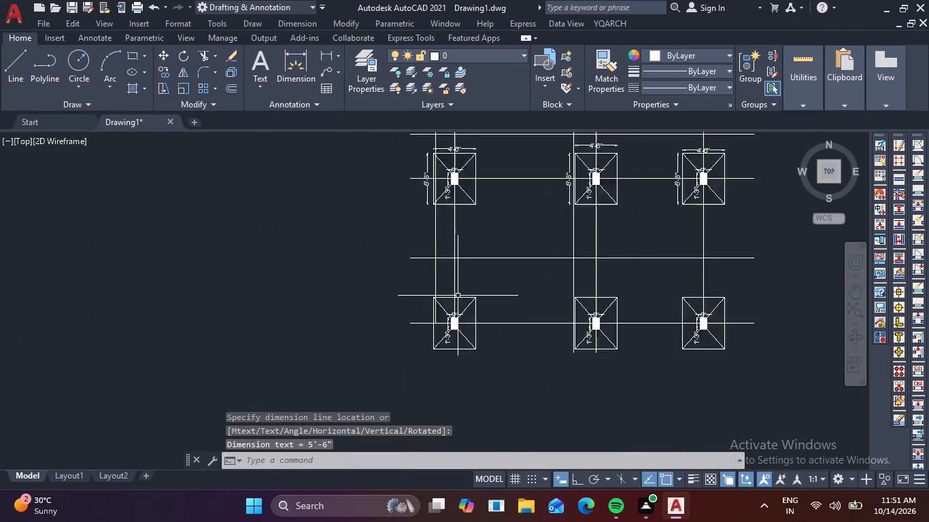
{"action": "scroll", "coordinate": [458, 294], "scroll_direction": "up", "scroll_amount": 1}
{"action": "key", "text": "space"}
{"action": "key", "text": "space"}
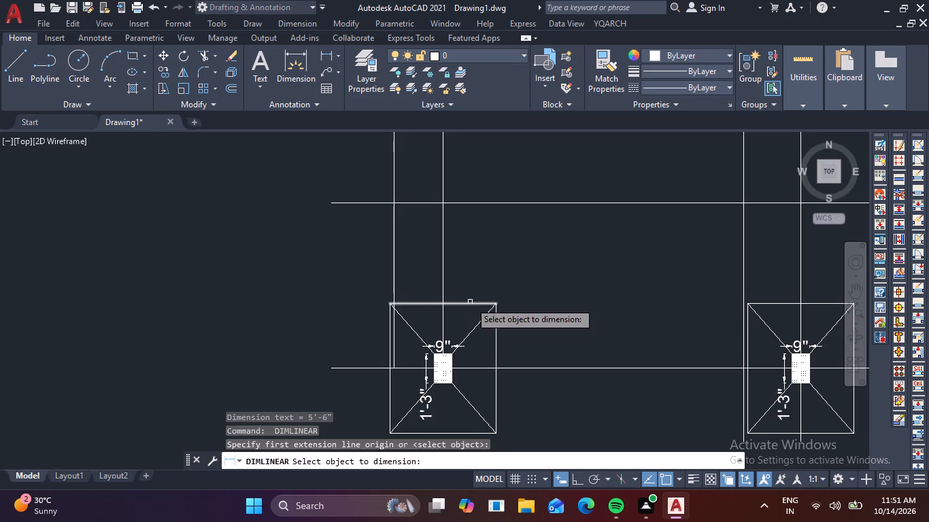
{"action": "left_click", "coordinate": [470, 302]}
{"action": "left_click", "coordinate": [470, 292]}
{"action": "key", "text": "space"}
{"action": "key", "text": "space"}
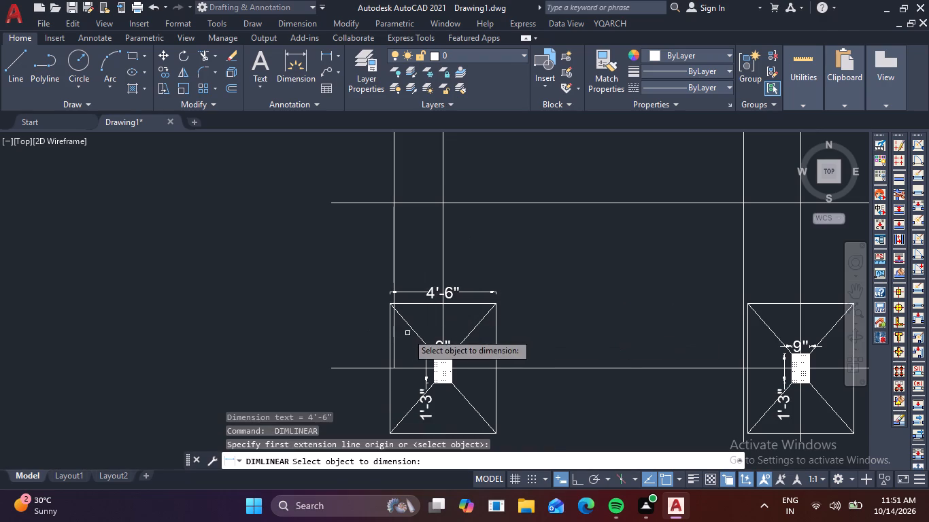
{"action": "left_click", "coordinate": [391, 341]}
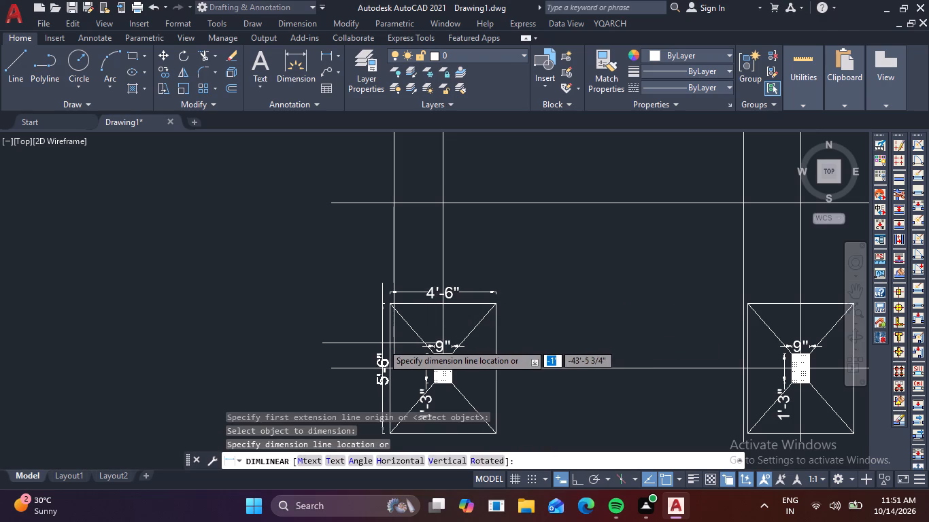
{"action": "left_click", "coordinate": [373, 351]}
Add linear dimensions to the bottom row's middle footing: its width above the upper edge and its height beside the left edge.
{"action": "middle_click_drag", "start_coordinate": [573, 328], "coordinate": [329, 315]}
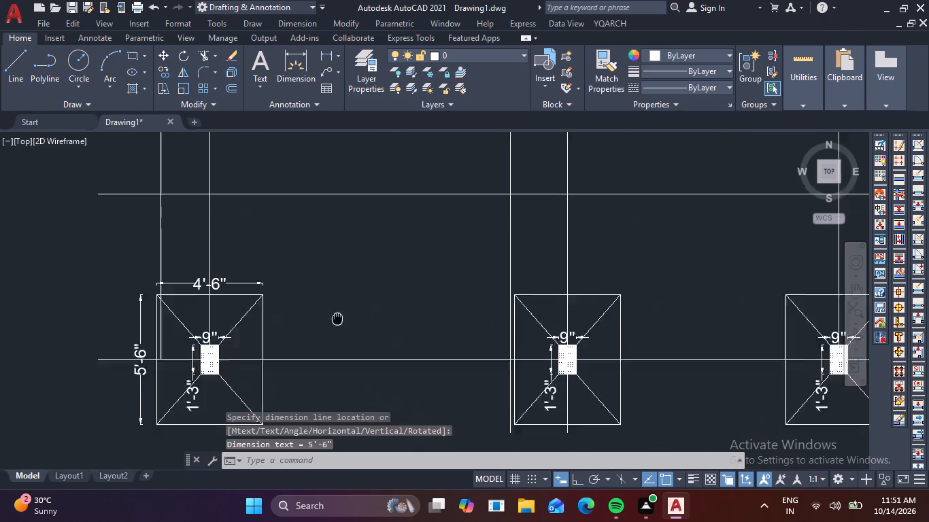
{"action": "middle_click_drag", "start_coordinate": [329, 315], "coordinate": [280, 313]}
{"action": "key", "text": "space"}
{"action": "key", "text": "space"}
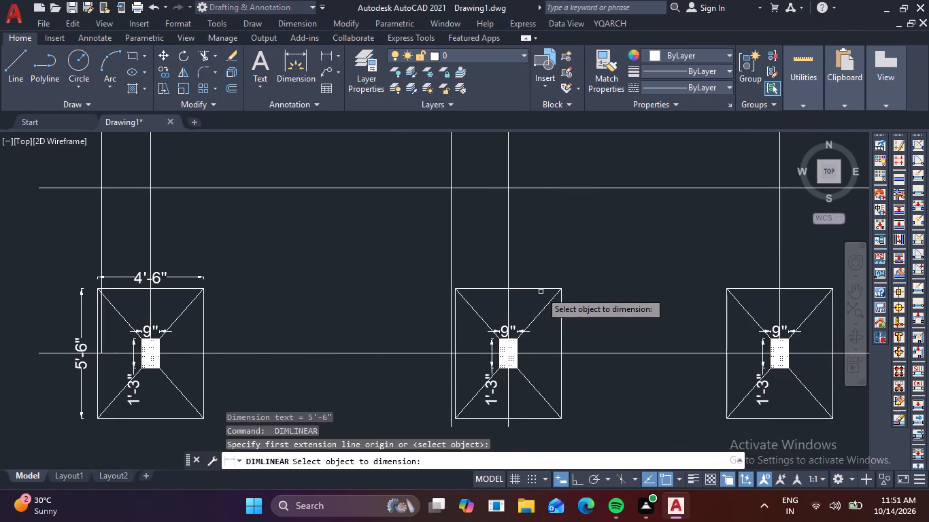
{"action": "left_click", "coordinate": [540, 290]}
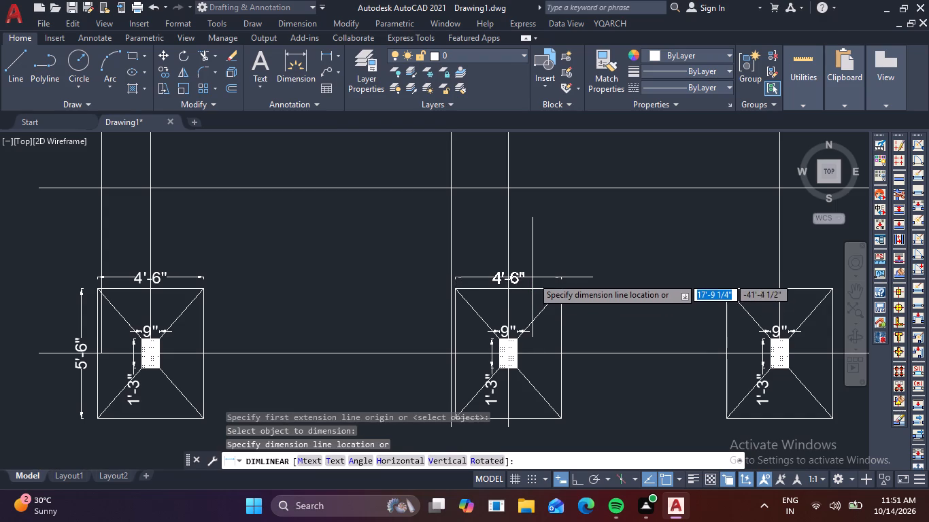
{"action": "left_click", "coordinate": [533, 276]}
{"action": "key", "text": "space"}
{"action": "key", "text": "space"}
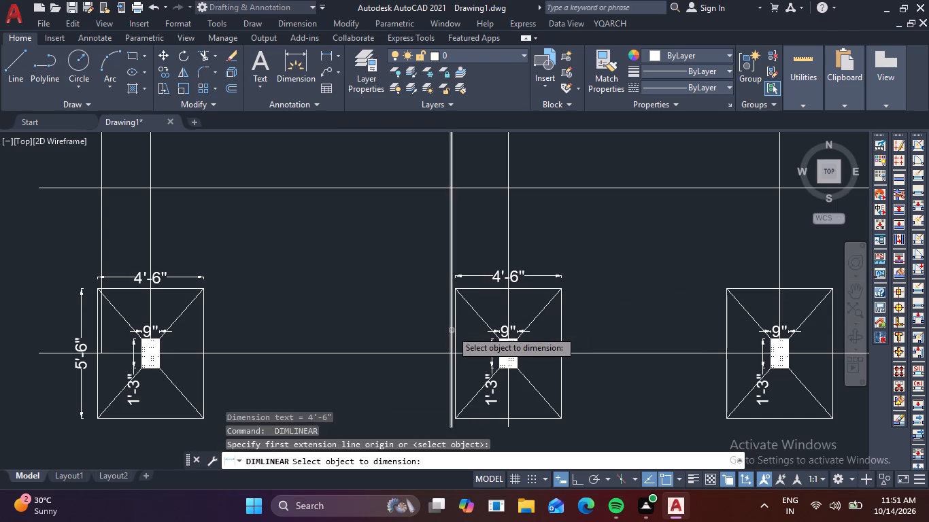
{"action": "left_click", "coordinate": [456, 325]}
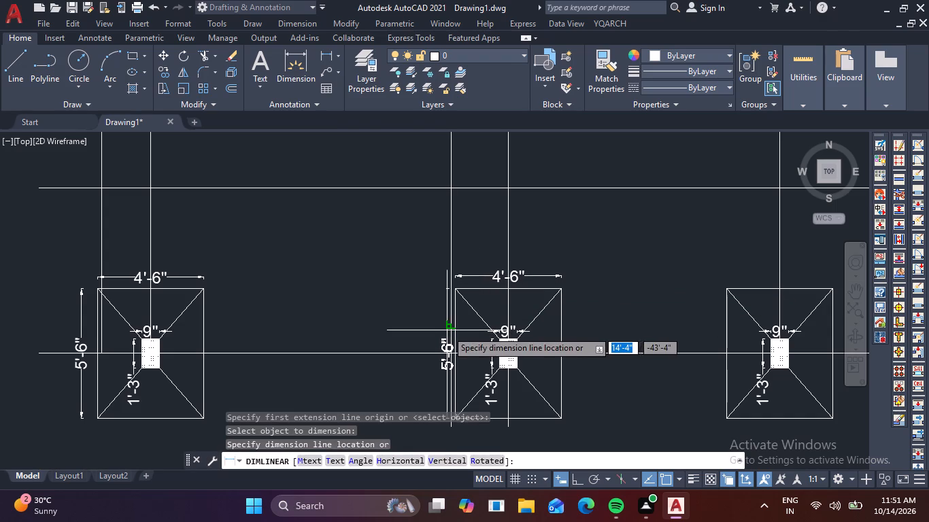
{"action": "left_click", "coordinate": [439, 335]}
Add linear dimensions to the bottom row's right footing: its width above the upper edge and its height beside the left edge.
{"action": "middle_click_drag", "start_coordinate": [611, 303], "coordinate": [385, 287]}
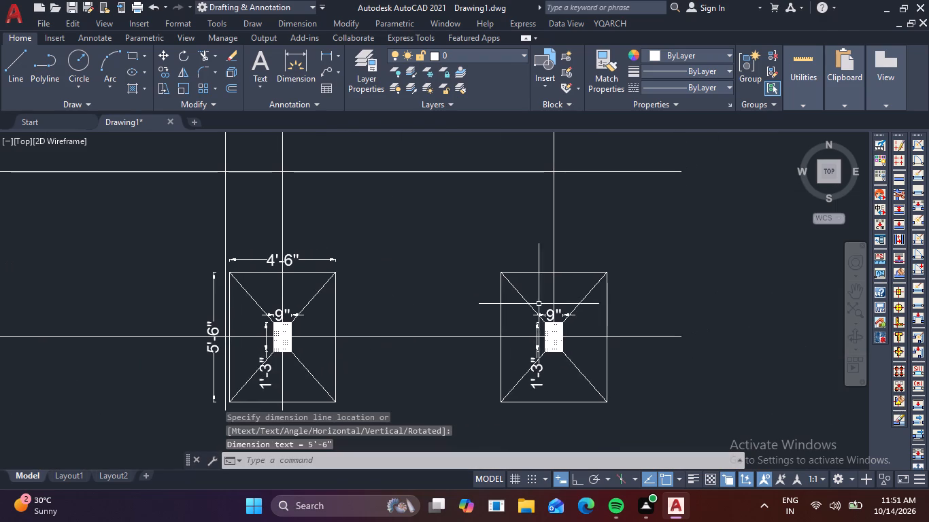
{"action": "key", "text": "space"}
{"action": "key", "text": "space"}
{"action": "left_click", "coordinate": [577, 271]}
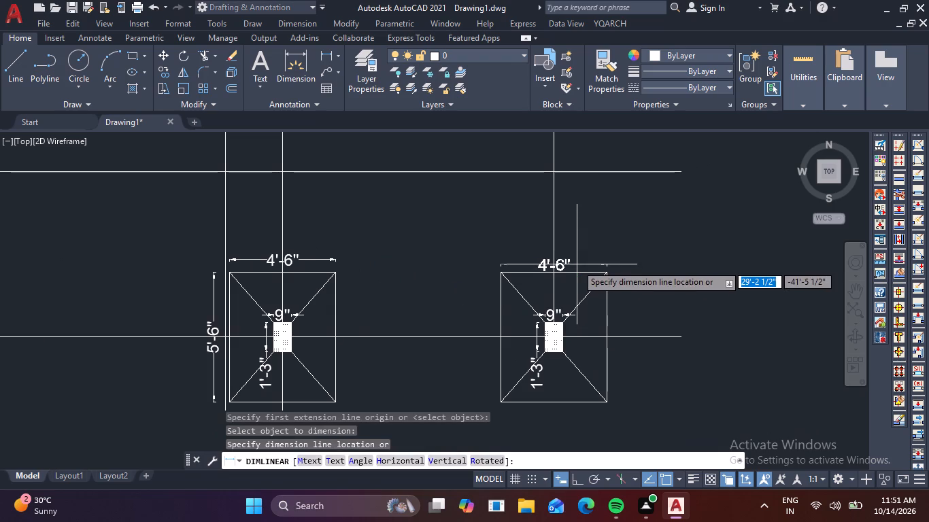
{"action": "left_click", "coordinate": [577, 262]}
{"action": "key", "text": "space"}
{"action": "key", "text": "space"}
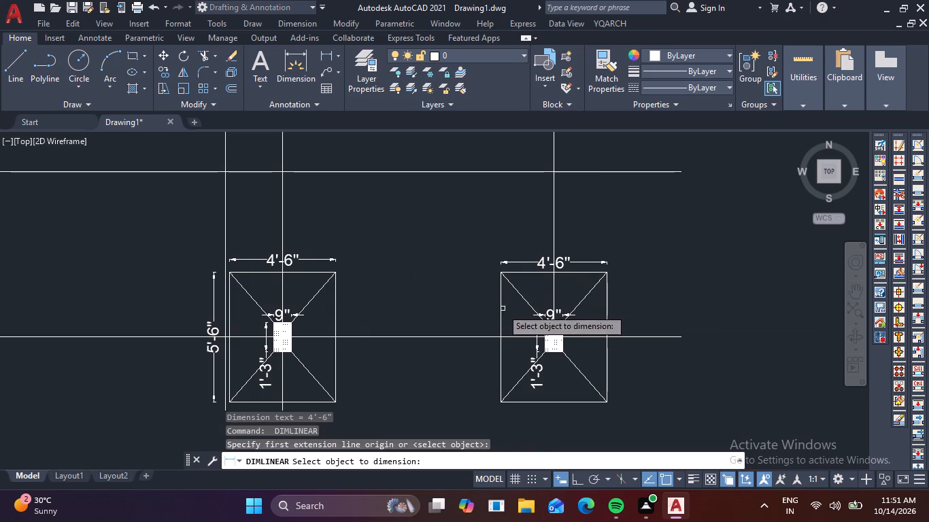
{"action": "left_click", "coordinate": [501, 310]}
{"action": "left_click", "coordinate": [488, 316]}
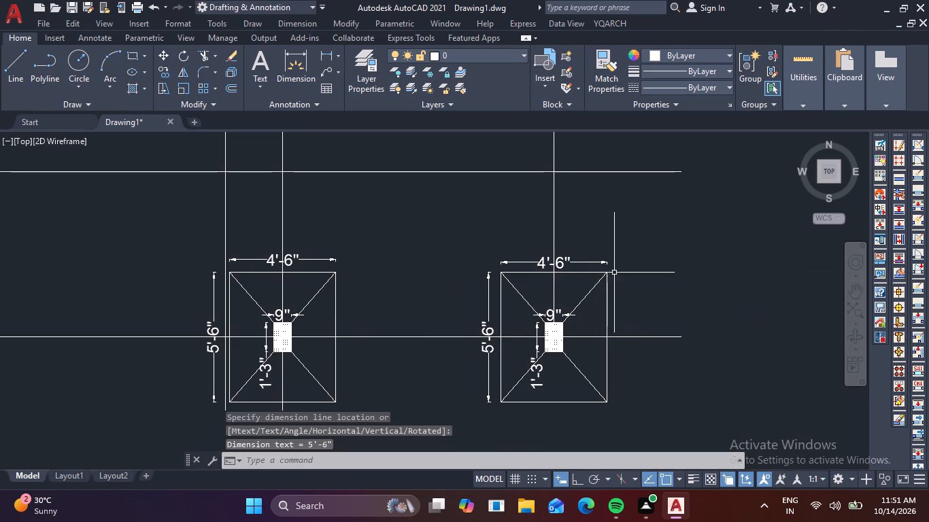
Move the third row's right footing with its diagonals, column hatch and dimensions from its column centre up to the grid intersection directly above.
{"action": "scroll", "coordinate": [615, 272], "scroll_direction": "down", "scroll_amount": 2}
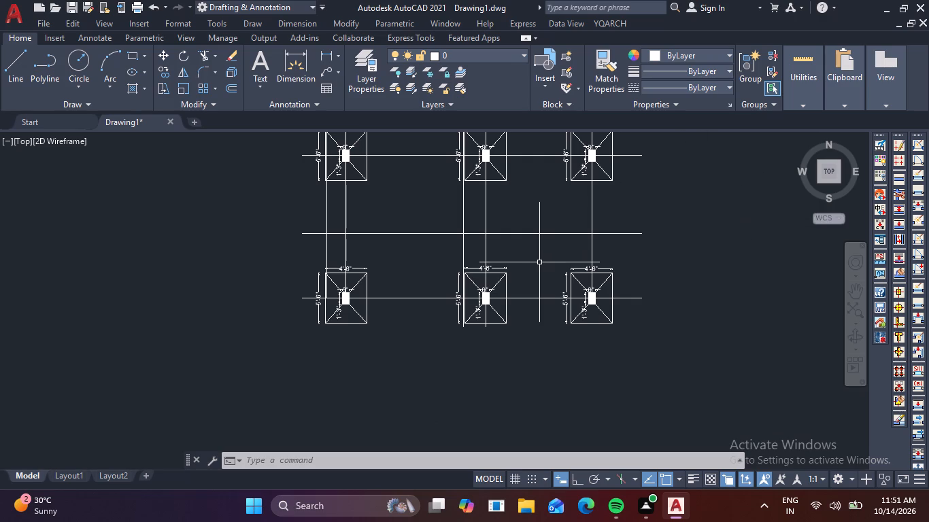
{"action": "middle_click_drag", "start_coordinate": [686, 217], "coordinate": [673, 334]}
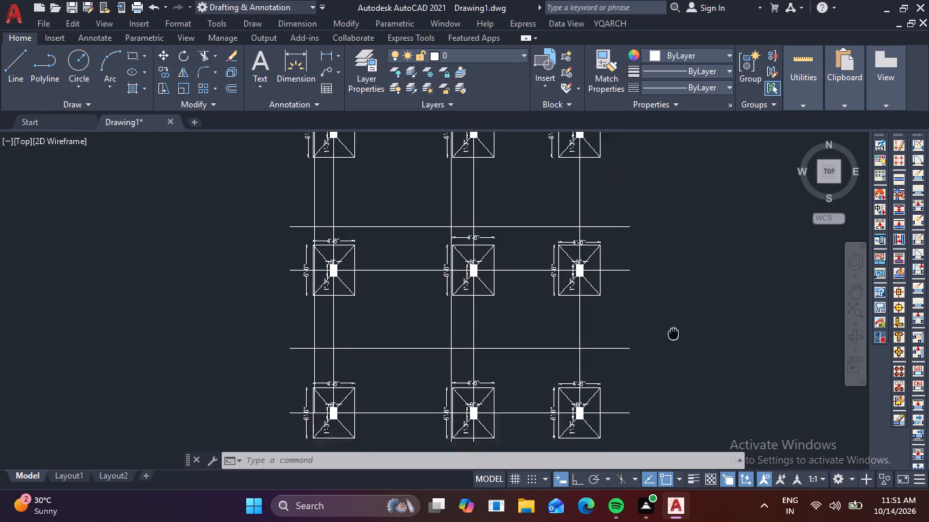
{"action": "middle_click_drag", "start_coordinate": [673, 334], "coordinate": [669, 355]}
{"action": "scroll", "coordinate": [554, 254], "scroll_direction": "up", "scroll_amount": 2}
{"action": "left_click", "coordinate": [509, 268]}
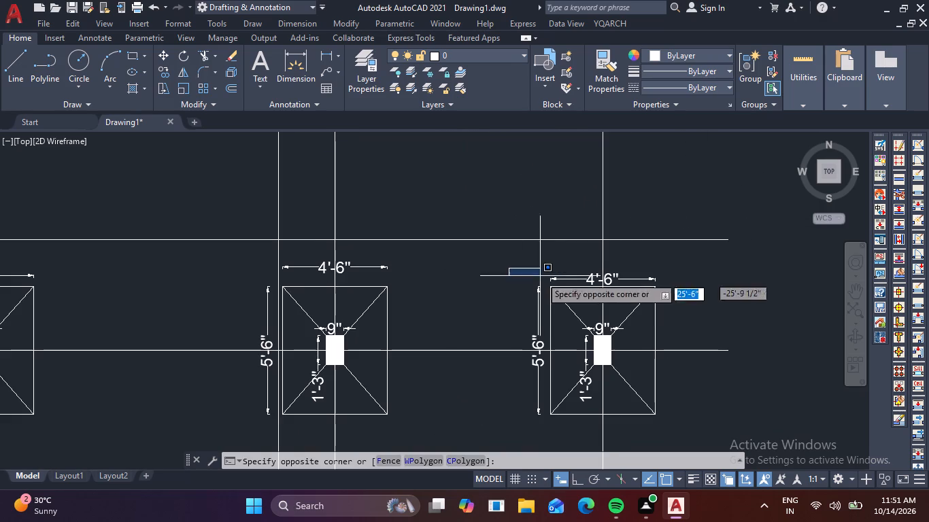
{"action": "left_click", "coordinate": [581, 313]}
{"action": "left_click_drag", "start_coordinate": [592, 307], "coordinate": [586, 307]}
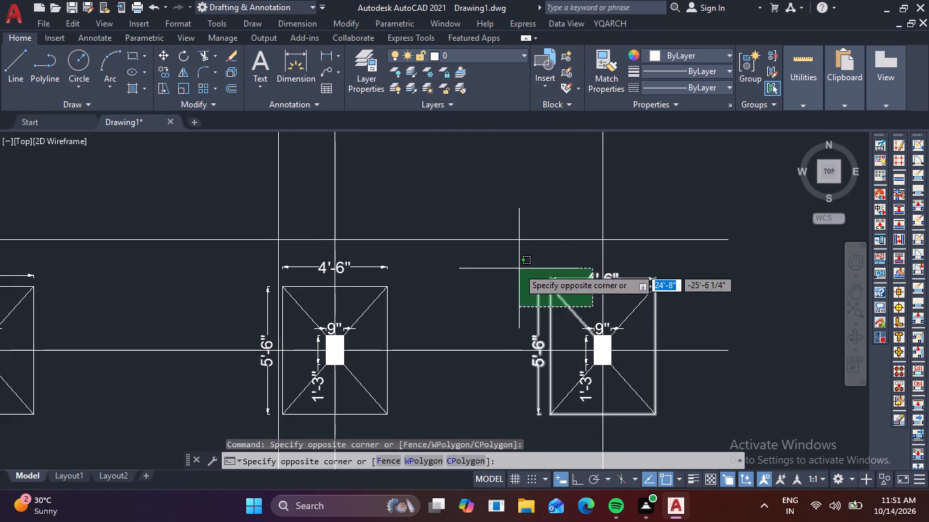
{"action": "left_click", "coordinate": [518, 261]}
{"action": "left_click", "coordinate": [677, 428]}
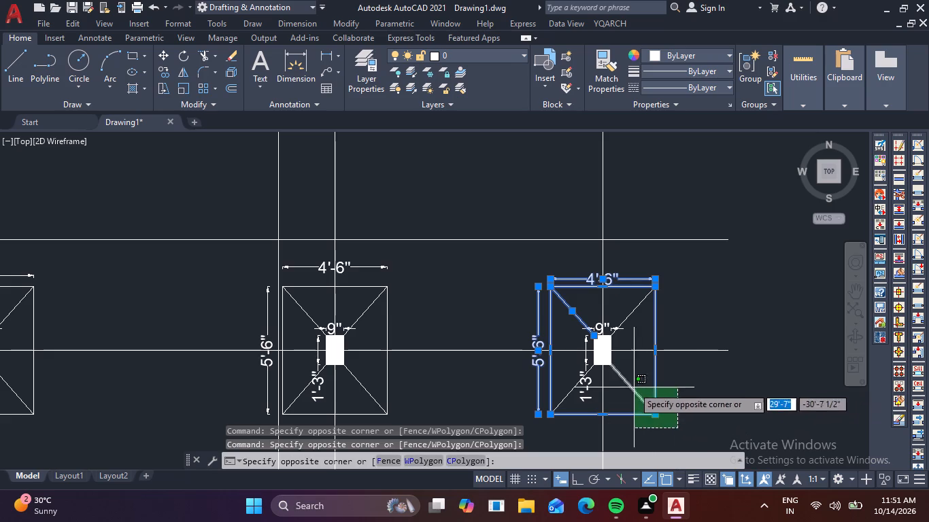
{"action": "left_click", "coordinate": [630, 385]}
{"action": "left_click", "coordinate": [609, 354]}
{"action": "left_click", "coordinate": [634, 327]}
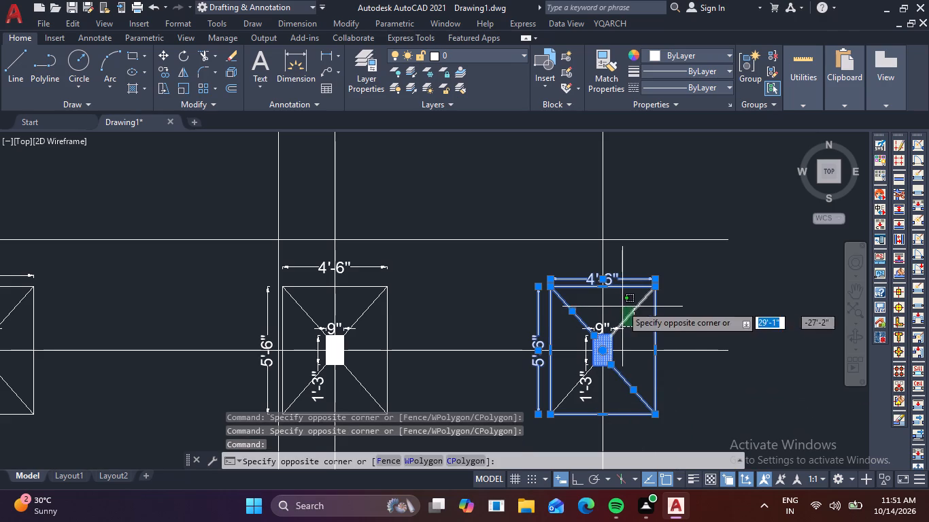
{"action": "left_click", "coordinate": [621, 305]}
{"action": "scroll", "coordinate": [605, 327], "scroll_direction": "up", "scroll_amount": 3}
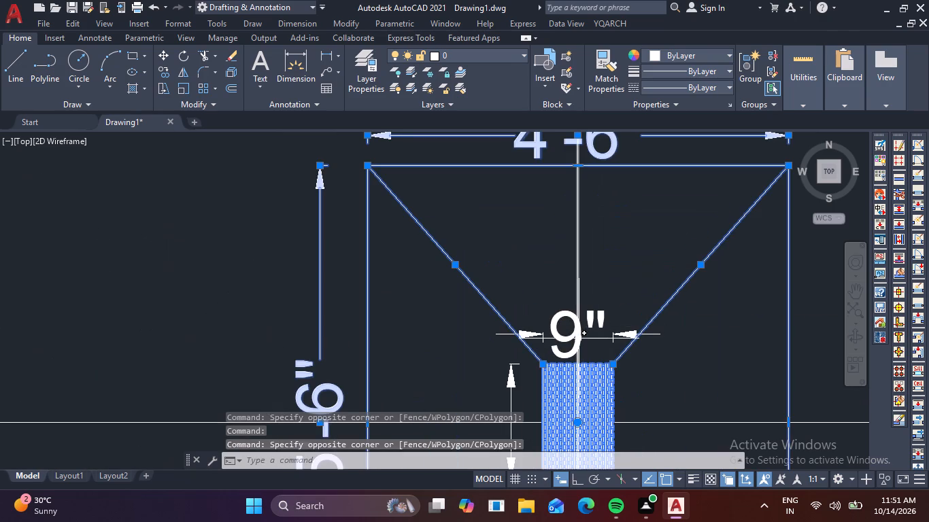
{"action": "left_click", "coordinate": [579, 338]}
{"action": "left_click", "coordinate": [567, 331]}
{"action": "left_click_drag", "start_coordinate": [565, 321], "coordinate": [554, 314]}
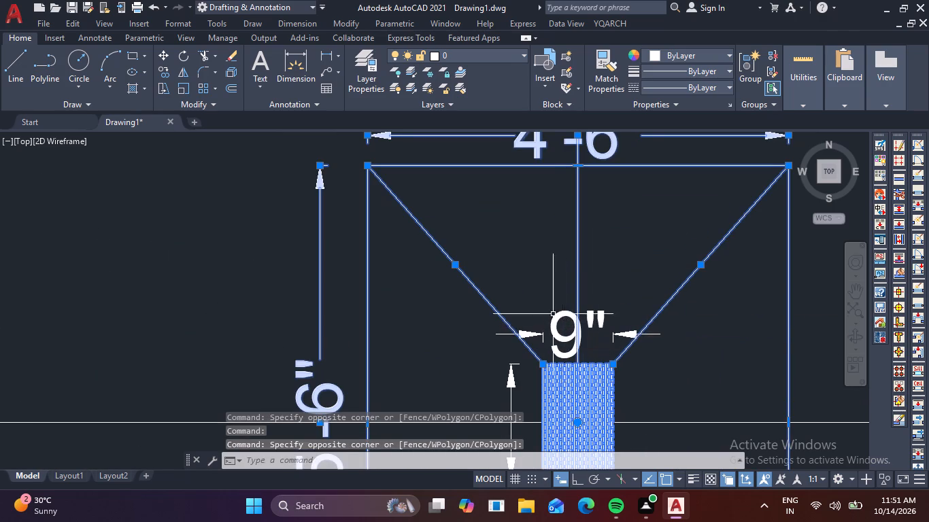
{"action": "left_click", "coordinate": [545, 307]}
{"action": "left_click", "coordinate": [563, 330]}
{"action": "left_click_drag", "start_coordinate": [607, 343], "coordinate": [596, 343]}
{"action": "left_click", "coordinate": [548, 332]}
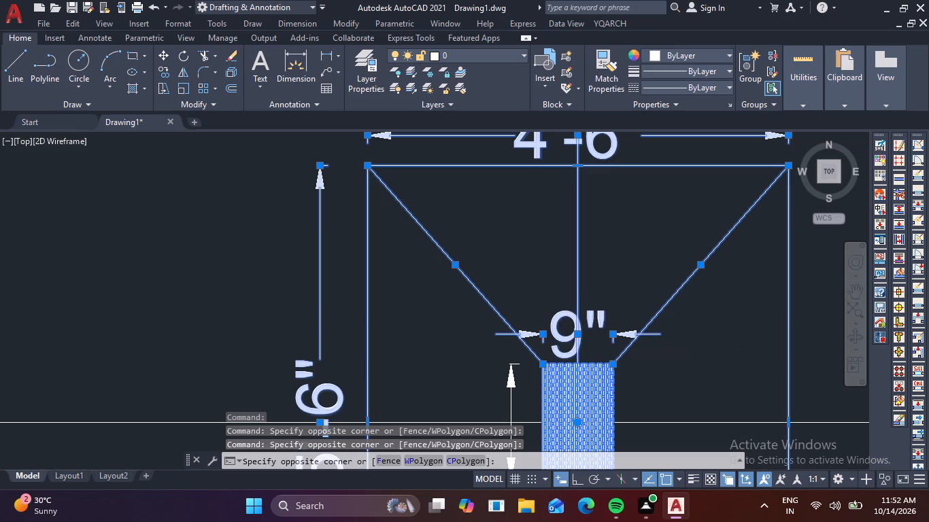
{"action": "scroll", "coordinate": [637, 279], "scroll_direction": "down", "scroll_amount": 2}
{"action": "scroll", "coordinate": [664, 164], "scroll_direction": "down", "scroll_amount": 1}
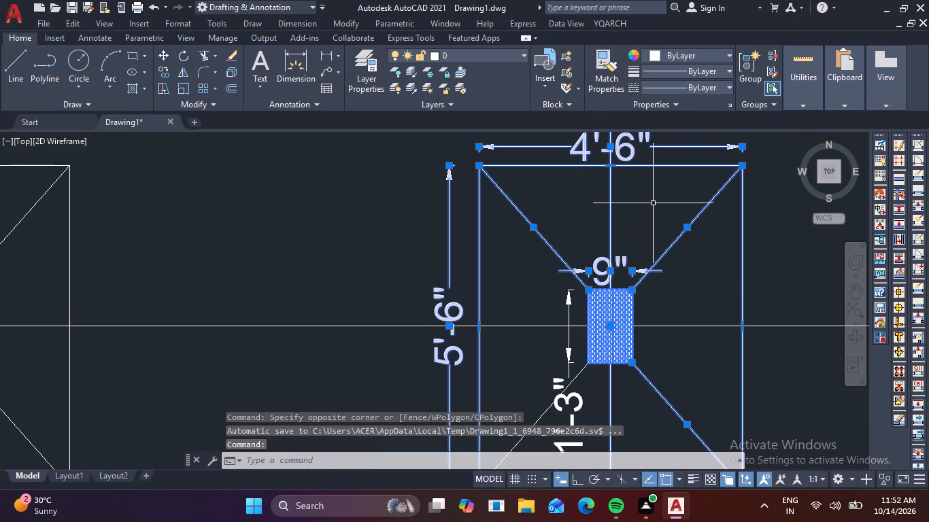
{"action": "left_click_drag", "start_coordinate": [646, 209], "coordinate": [639, 209], "text": "shift"}
{"action": "left_click", "coordinate": [595, 203], "text": "shift"}
{"action": "middle_click_drag", "start_coordinate": [649, 220], "coordinate": [664, 174]}
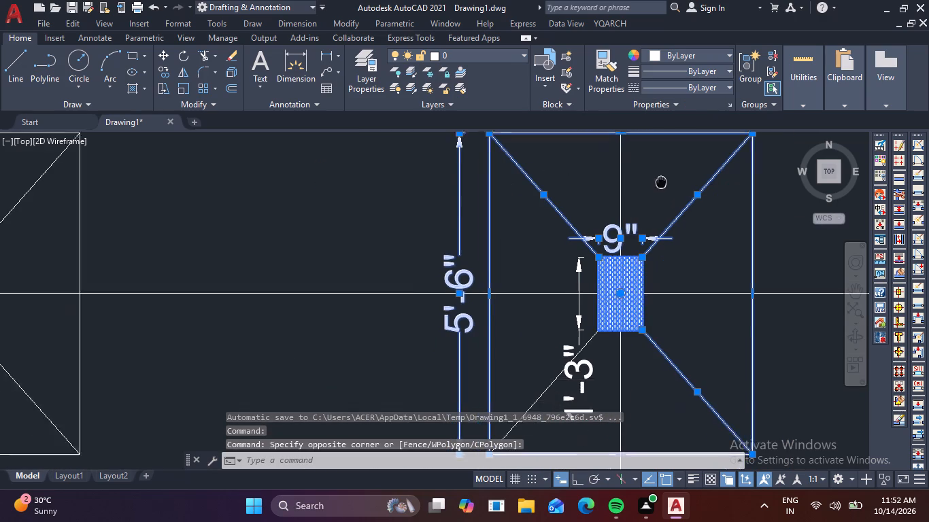
{"action": "middle_click_drag", "start_coordinate": [664, 174], "coordinate": [675, 150]}
{"action": "left_click", "coordinate": [617, 359]}
{"action": "left_click", "coordinate": [564, 315]}
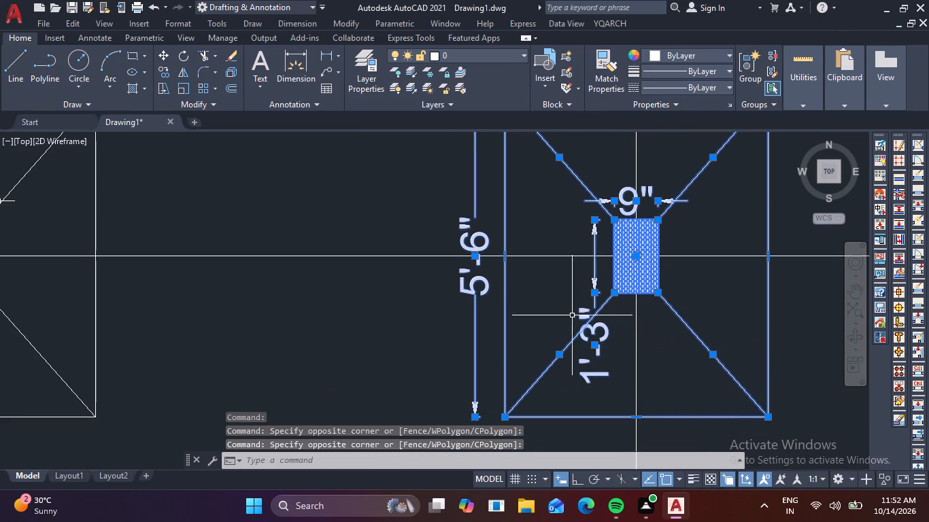
{"action": "scroll", "coordinate": [726, 284], "scroll_direction": "down", "scroll_amount": 2}
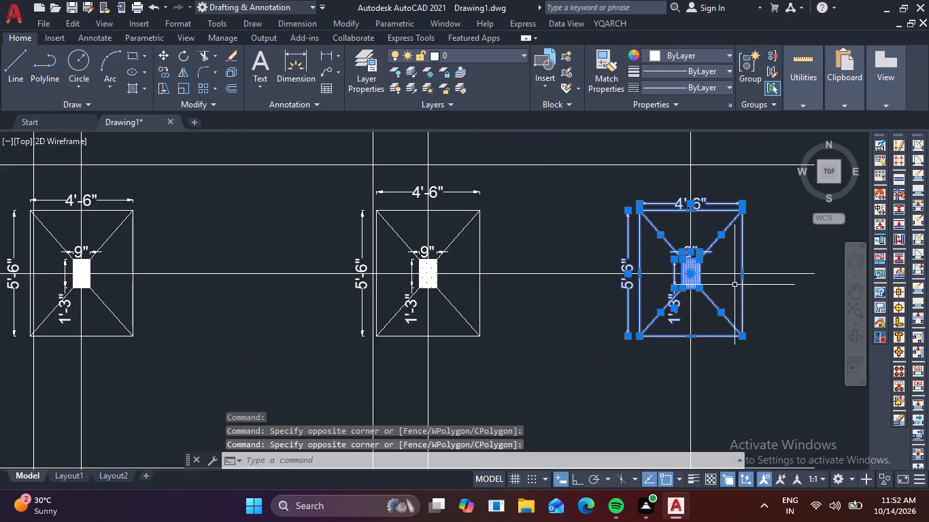
{"action": "key", "text": "m"}
{"action": "key", "text": "space"}
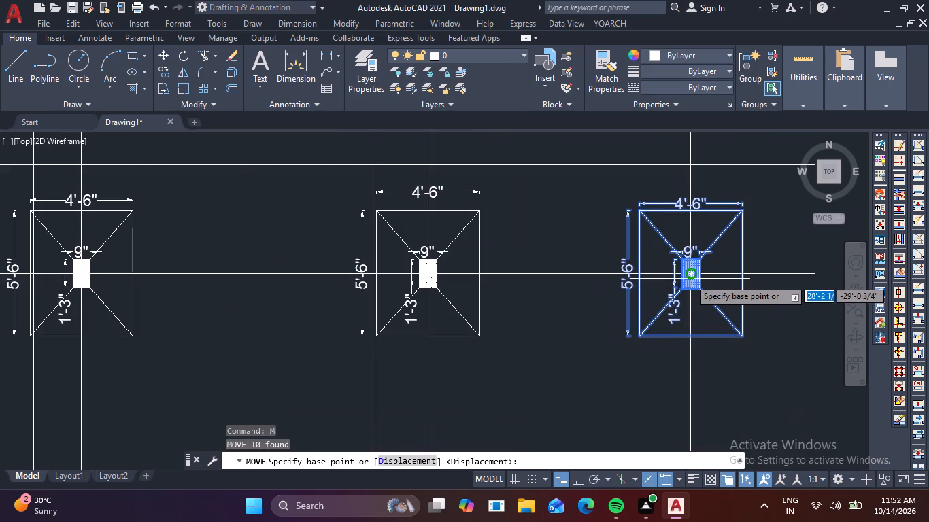
{"action": "left_click", "coordinate": [690, 277]}
{"action": "middle_click_drag", "start_coordinate": [694, 222], "coordinate": [674, 317]}
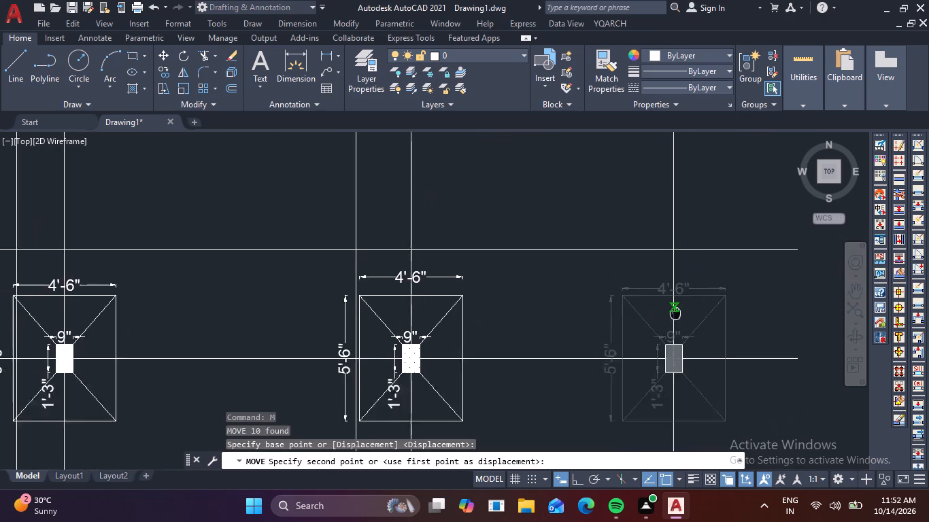
{"action": "middle_click_drag", "start_coordinate": [674, 317], "coordinate": [656, 359]}
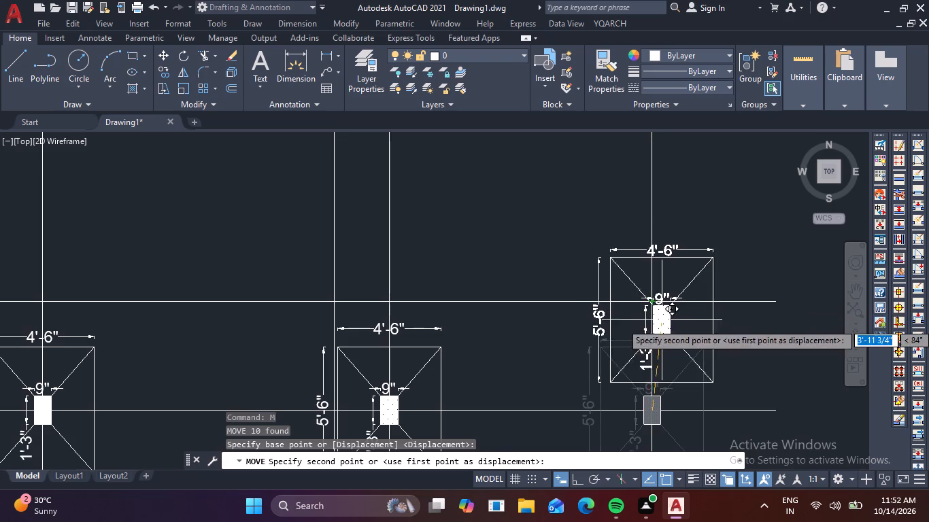
{"action": "left_click", "coordinate": [654, 307]}
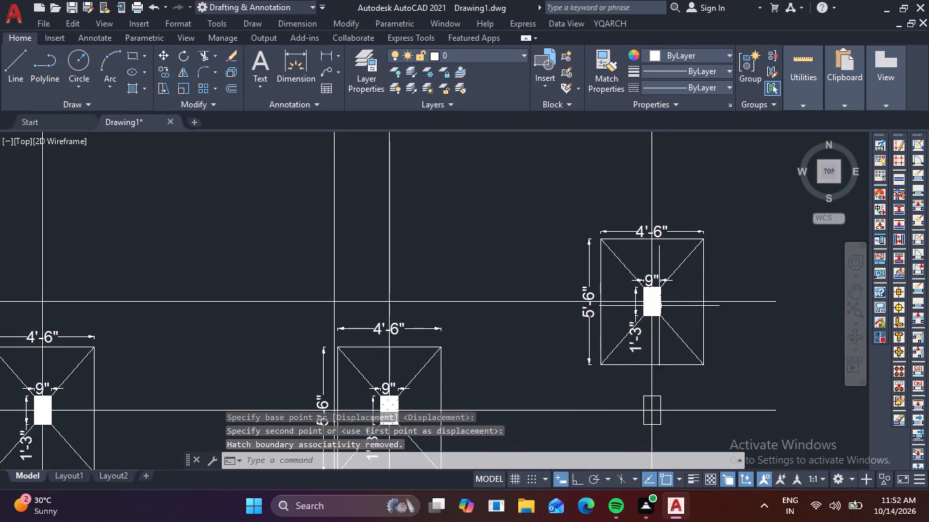
Move the leftover column rectangle from its centre up onto the hatched column of the relocated third-row right footing.
{"action": "scroll", "coordinate": [804, 343], "scroll_direction": "down", "scroll_amount": 2}
{"action": "middle_click_drag", "start_coordinate": [804, 387], "coordinate": [721, 307]}
{"action": "scroll", "coordinate": [667, 291], "scroll_direction": "up", "scroll_amount": 2}
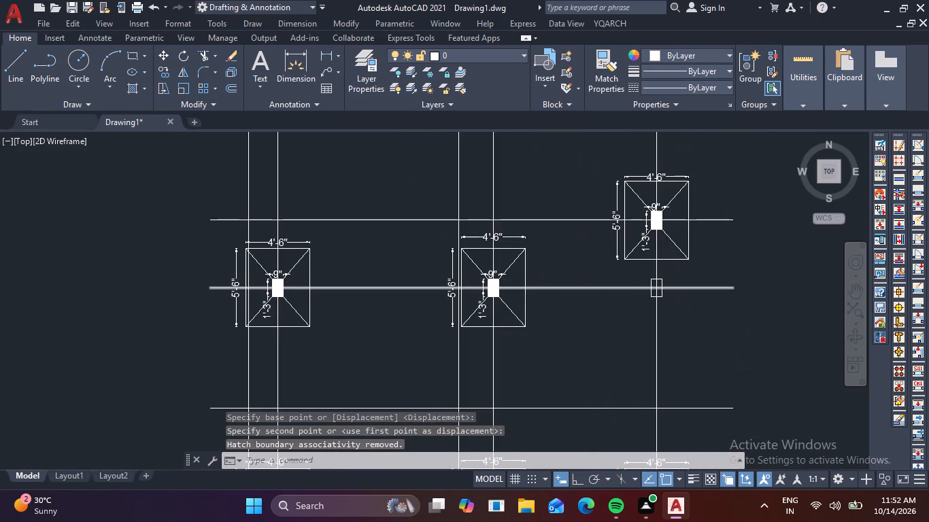
{"action": "scroll", "coordinate": [666, 288], "scroll_direction": "up", "scroll_amount": 2}
{"action": "left_click", "coordinate": [634, 262]}
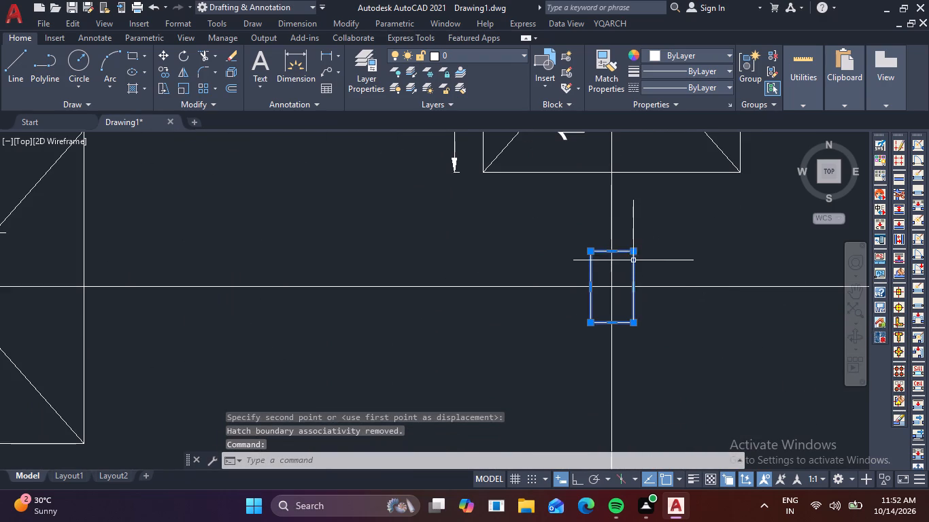
{"action": "key", "text": "m"}
{"action": "key", "text": "space"}
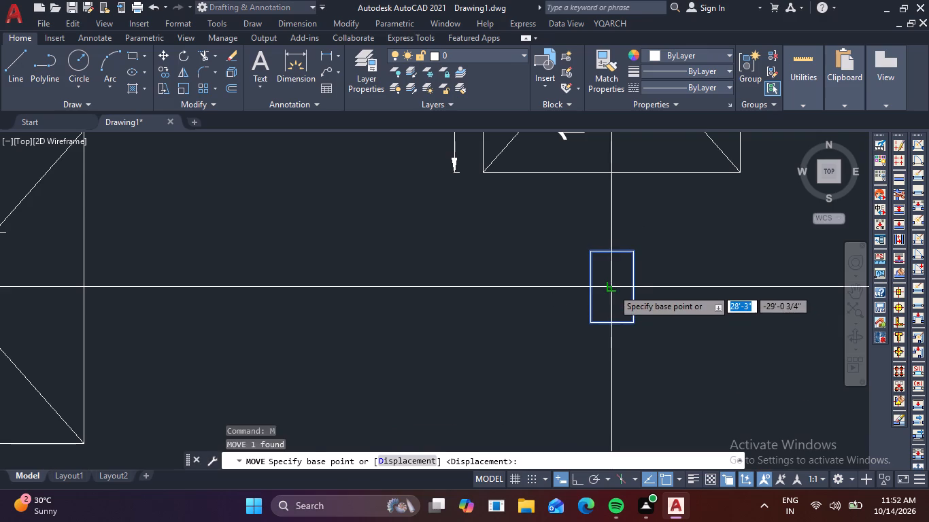
{"action": "left_click", "coordinate": [613, 289]}
{"action": "middle_click_drag", "start_coordinate": [628, 241], "coordinate": [584, 411]}
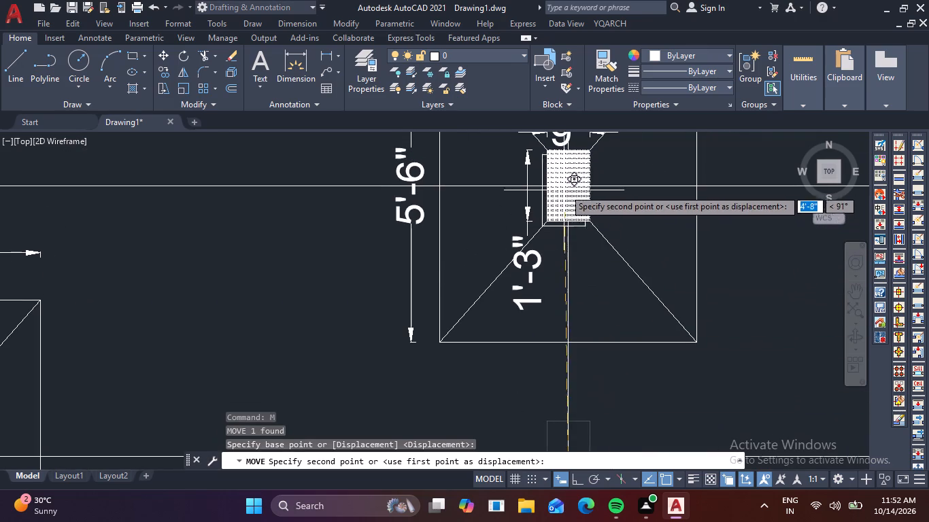
{"action": "left_click", "coordinate": [569, 184]}
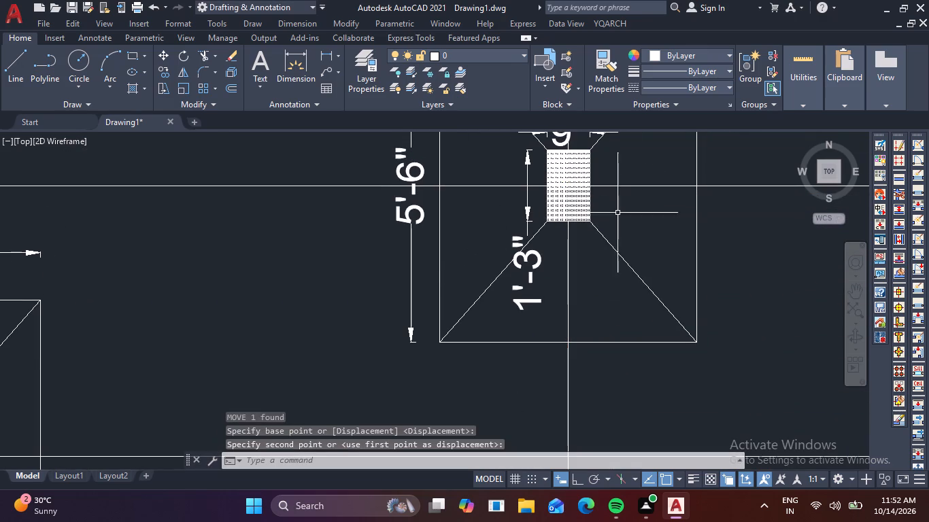
Move the bottom row's right footing with its column and dimensions from its column centre up to the grid intersection directly above.
{"action": "scroll", "coordinate": [673, 266], "scroll_direction": "down", "scroll_amount": 2}
{"action": "middle_click_drag", "start_coordinate": [689, 360], "coordinate": [637, 151]}
{"action": "scroll", "coordinate": [657, 322], "scroll_direction": "down", "scroll_amount": 1}
{"action": "middle_click_drag", "start_coordinate": [654, 345], "coordinate": [630, 224]}
{"action": "left_click", "coordinate": [536, 241]}
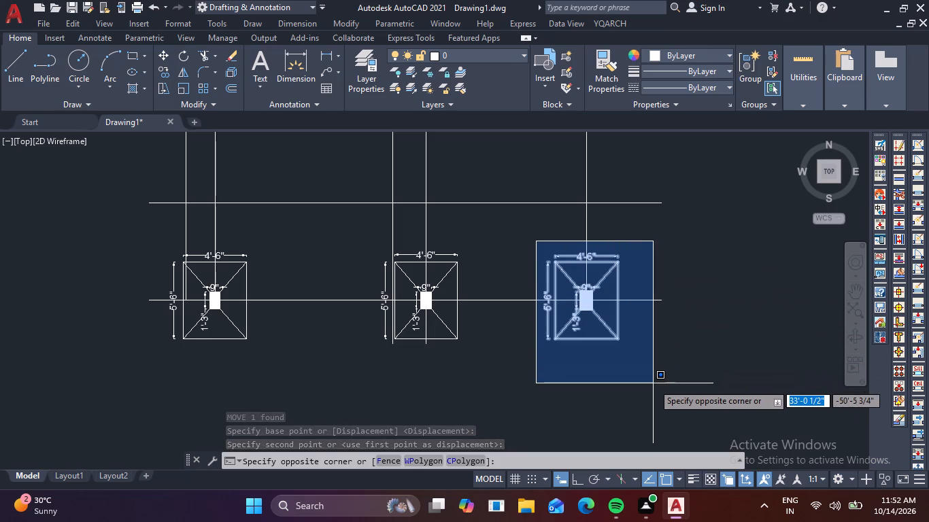
{"action": "left_click", "coordinate": [653, 383]}
{"action": "key", "text": "m"}
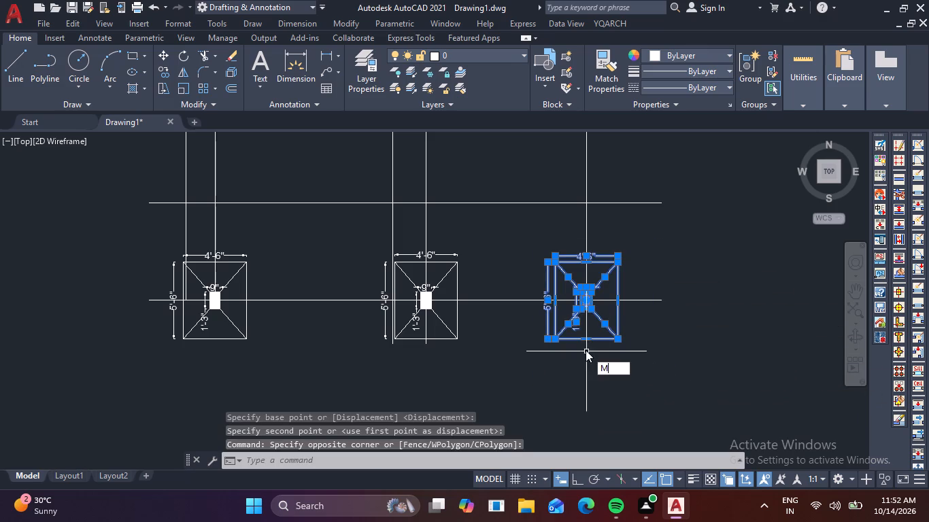
{"action": "key", "text": "space"}
{"action": "scroll", "coordinate": [594, 282], "scroll_direction": "up", "scroll_amount": 3}
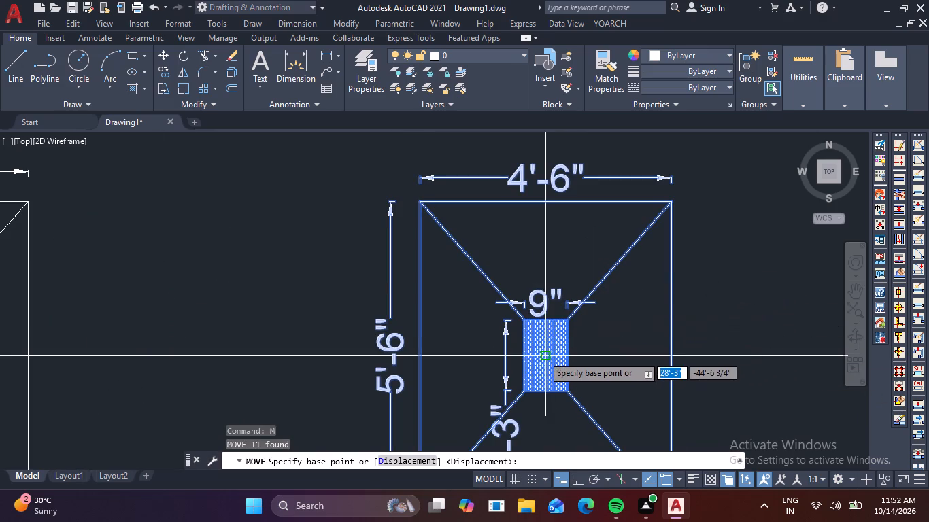
{"action": "left_click", "coordinate": [543, 355]}
{"action": "middle_click_drag", "start_coordinate": [562, 254], "coordinate": [569, 436]}
{"action": "scroll", "coordinate": [569, 436], "scroll_direction": "down", "scroll_amount": 1}
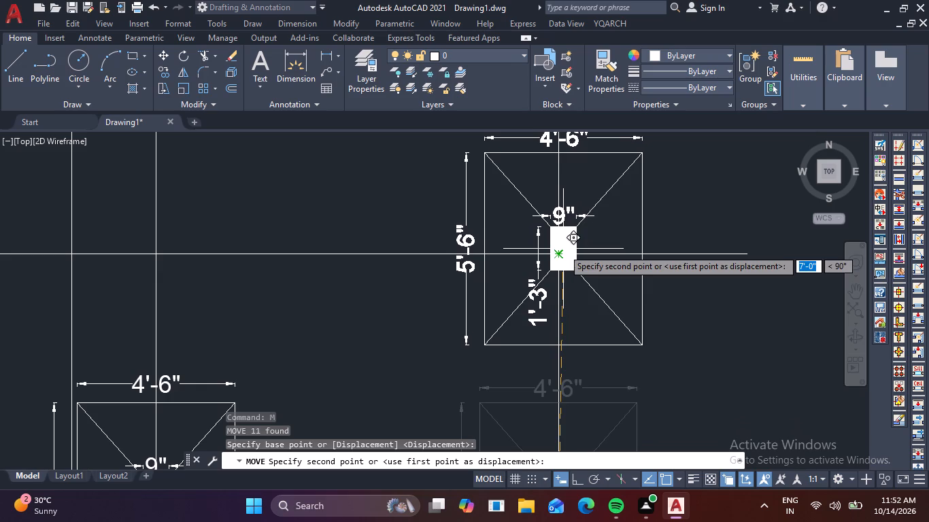
{"action": "left_click", "coordinate": [563, 249]}
{"action": "scroll", "coordinate": [632, 281], "scroll_direction": "down", "scroll_amount": 3}
{"action": "key", "text": "Escape"}
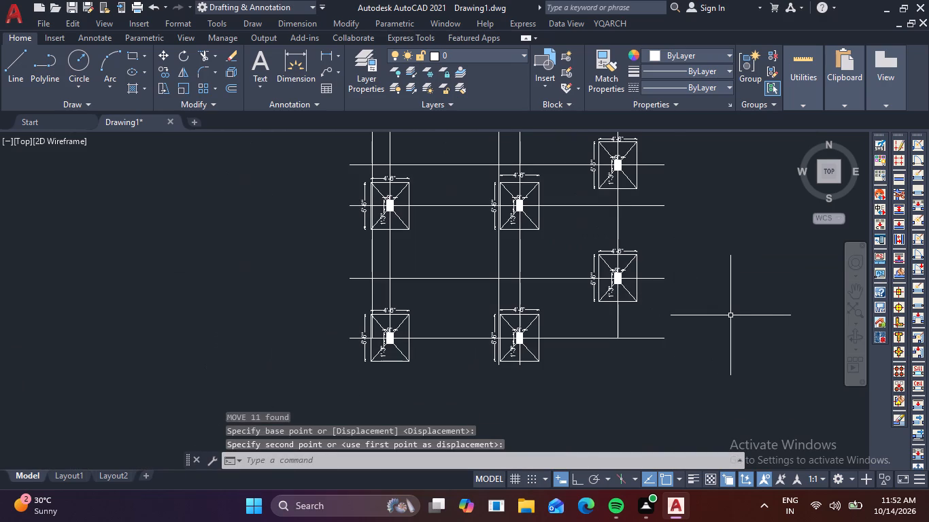
Erase the stray footing lying outside the grid, to the left of the footing plan.
{"action": "scroll", "coordinate": [732, 316], "scroll_direction": "down", "scroll_amount": 1}
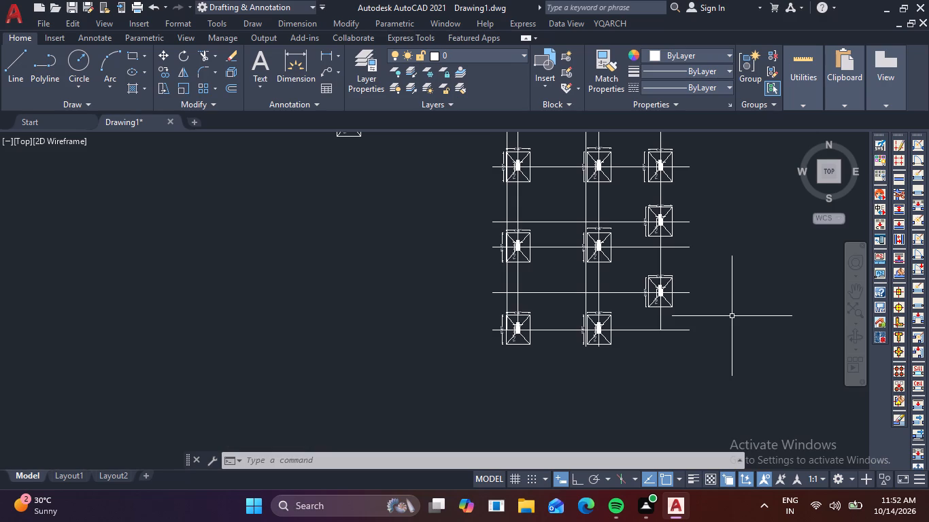
{"action": "scroll", "coordinate": [513, 328], "scroll_direction": "up", "scroll_amount": 1}
{"action": "scroll", "coordinate": [423, 294], "scroll_direction": "down", "scroll_amount": 1}
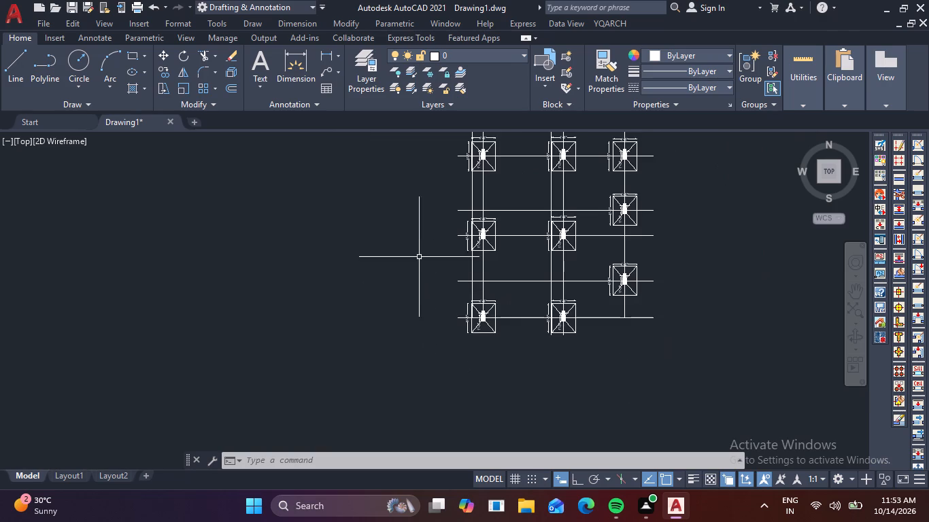
{"action": "scroll", "coordinate": [416, 251], "scroll_direction": "down", "scroll_amount": 1}
{"action": "middle_click_drag", "start_coordinate": [416, 251], "coordinate": [418, 277]}
{"action": "left_click_drag", "start_coordinate": [388, 224], "coordinate": [378, 207]}
{"action": "left_click", "coordinate": [300, 162]}
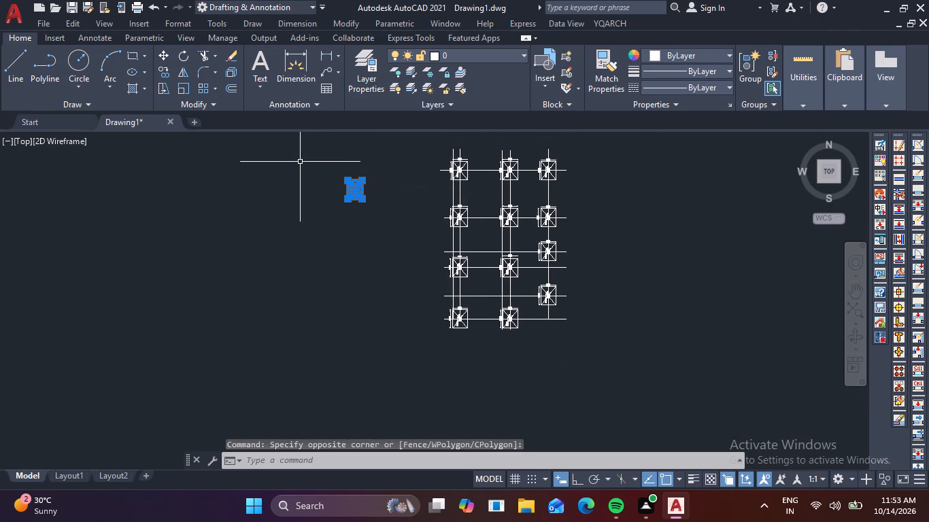
{"action": "key", "text": "Delete"}
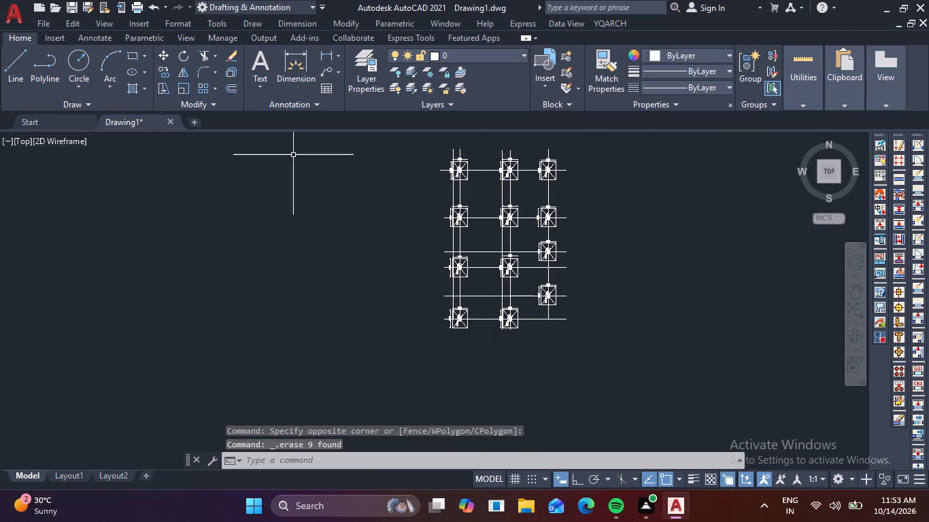
Add a multiline text label F1 with 3" text height below the column in the bottom-left footing.
{"action": "left_click", "coordinate": [256, 71]}
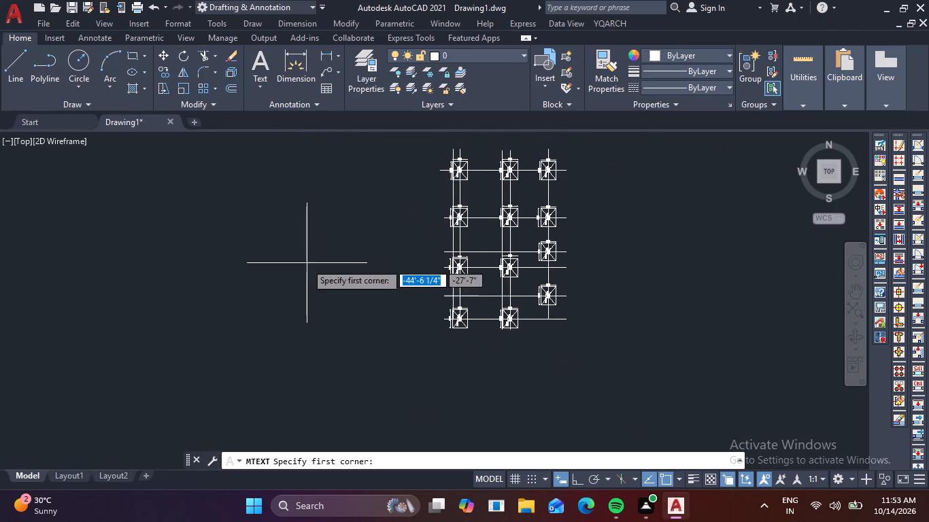
{"action": "scroll", "coordinate": [464, 352], "scroll_direction": "up", "scroll_amount": 4}
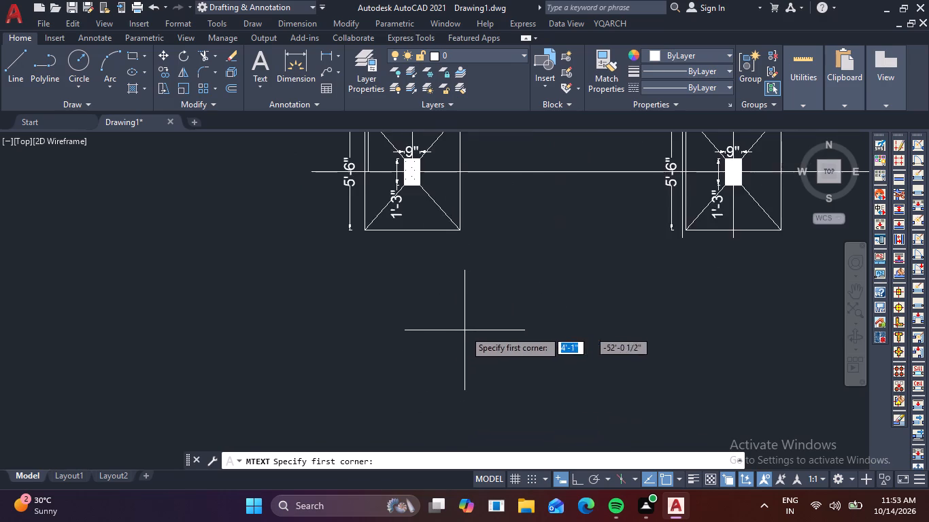
{"action": "middle_click_drag", "start_coordinate": [463, 330], "coordinate": [447, 407]}
{"action": "scroll", "coordinate": [408, 298], "scroll_direction": "up", "scroll_amount": 2}
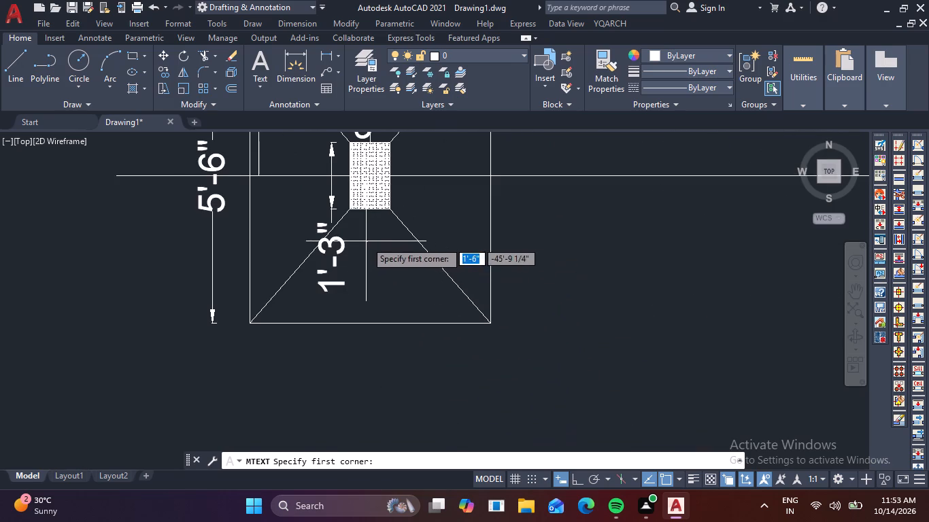
{"action": "left_click", "coordinate": [366, 240]}
{"action": "left_click", "coordinate": [441, 313]}
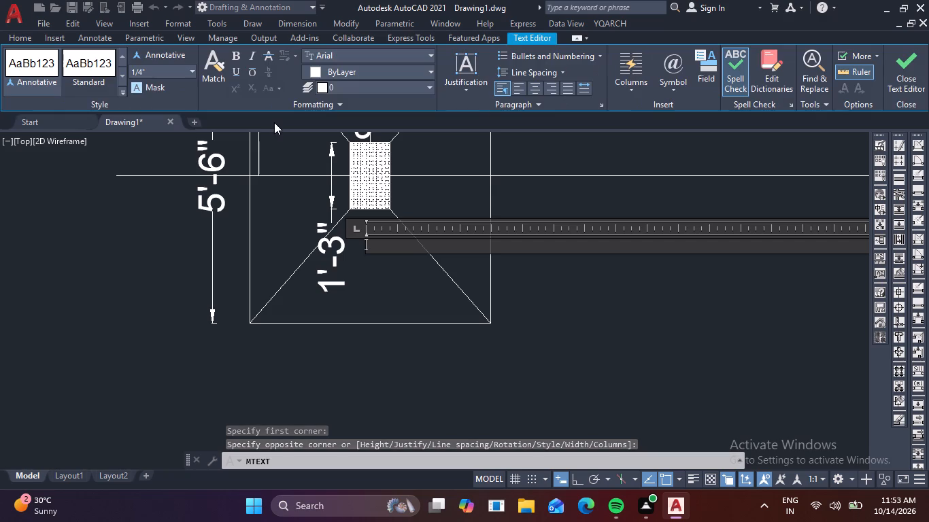
{"action": "type", "text": "F1"}
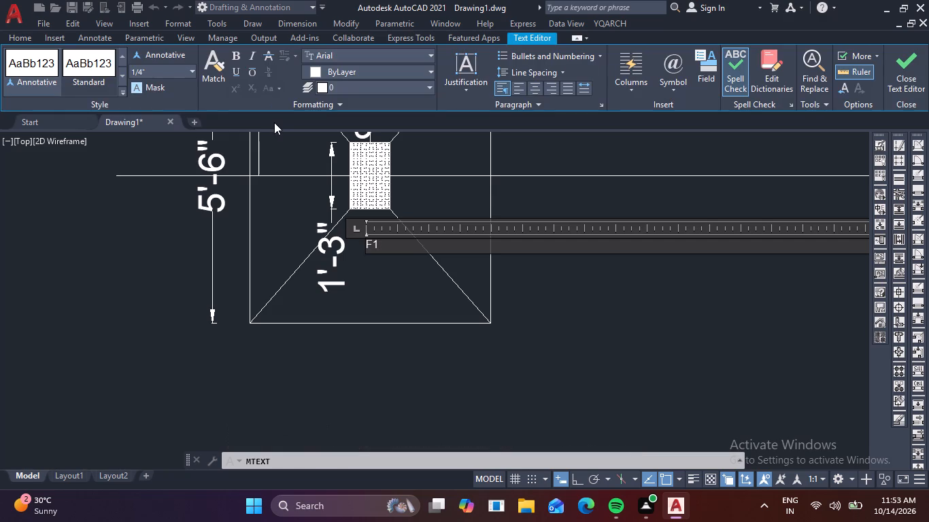
{"action": "left_click", "coordinate": [153, 76]}
{"action": "key", "text": "BackSpace"}
{"action": "key", "text": "3"}
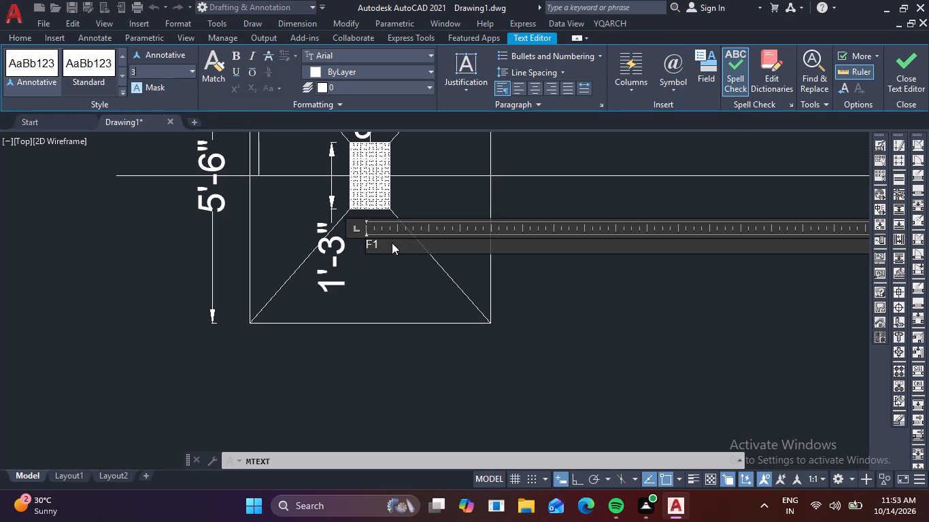
{"action": "left_click_drag", "start_coordinate": [391, 242], "coordinate": [301, 256]}
{"action": "left_click", "coordinate": [167, 65]}
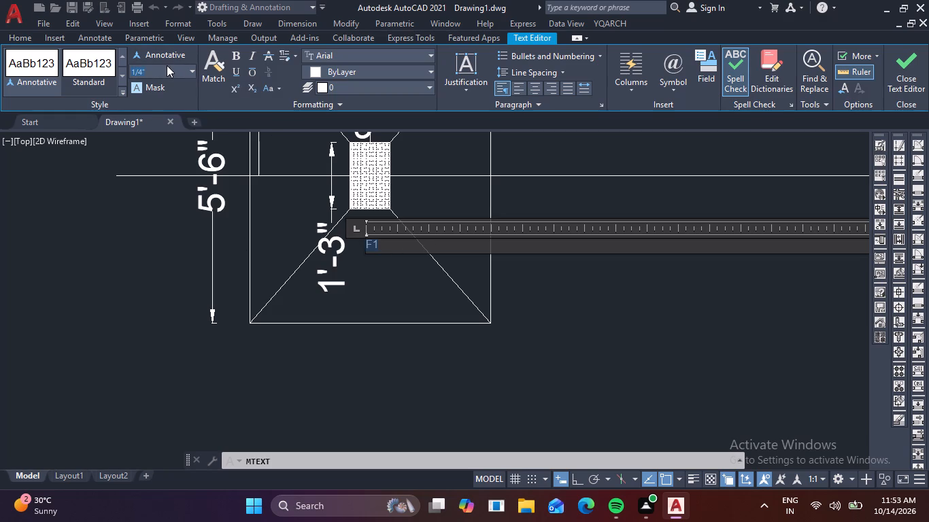
{"action": "key", "text": "3"}
{"action": "key", "text": "Return"}
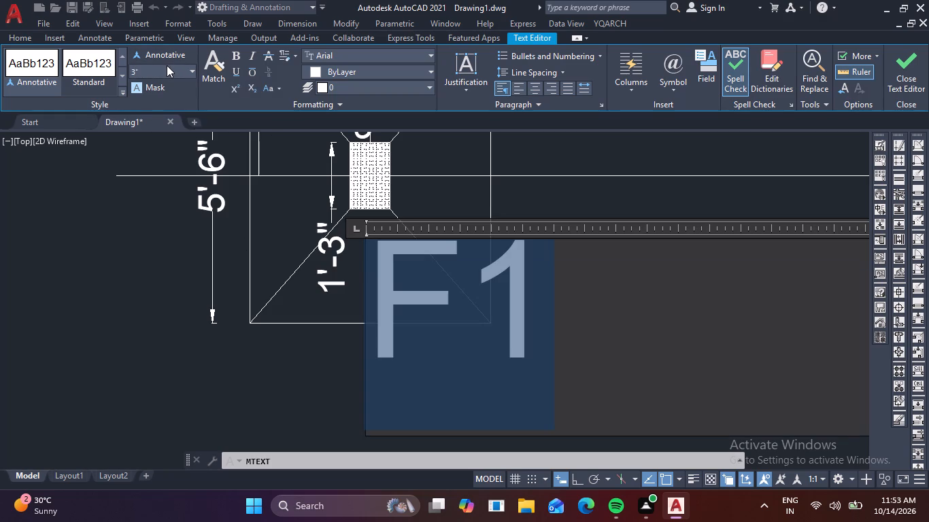
{"action": "left_click", "coordinate": [147, 215]}
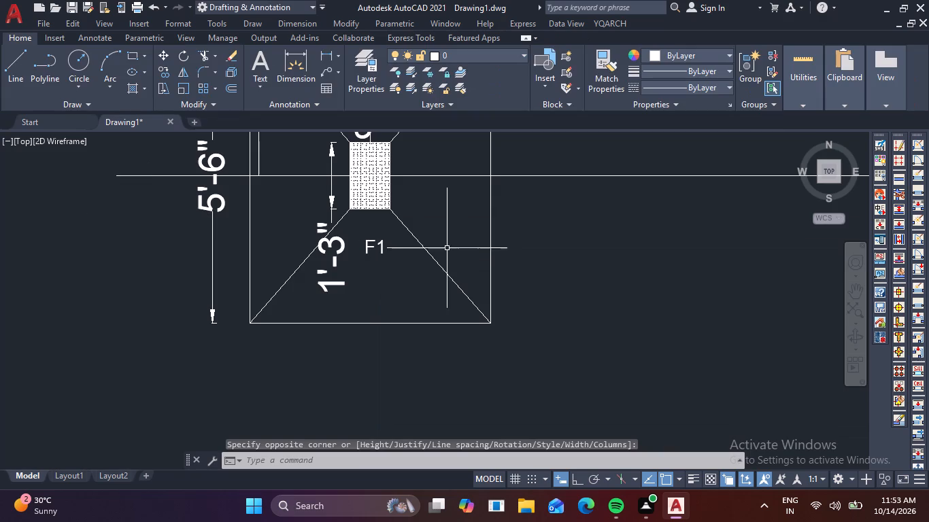
Make the F1 label in the bottom-left footing bold.
{"action": "scroll", "coordinate": [424, 255], "scroll_direction": "up", "scroll_amount": 2}
{"action": "left_click", "coordinate": [312, 240]}
{"action": "left_click", "coordinate": [312, 240]}
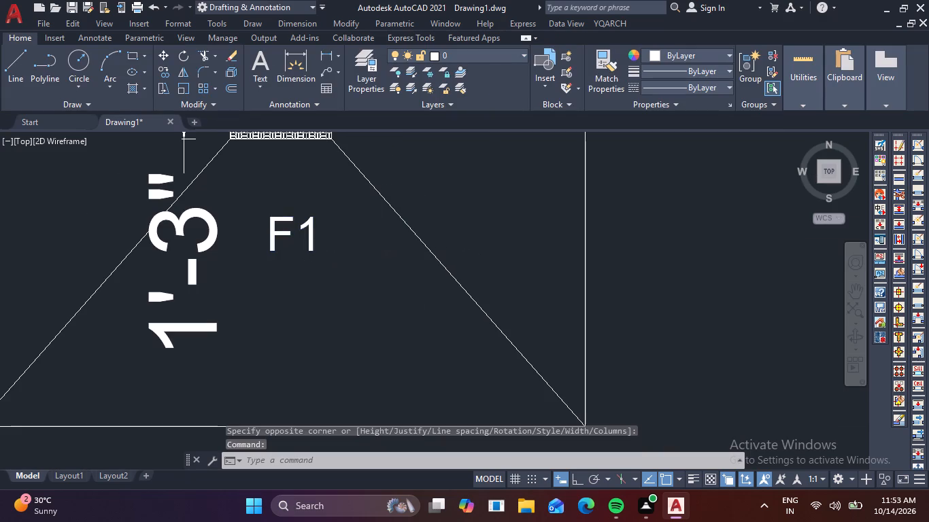
{"action": "left_click_drag", "start_coordinate": [328, 243], "coordinate": [228, 240]}
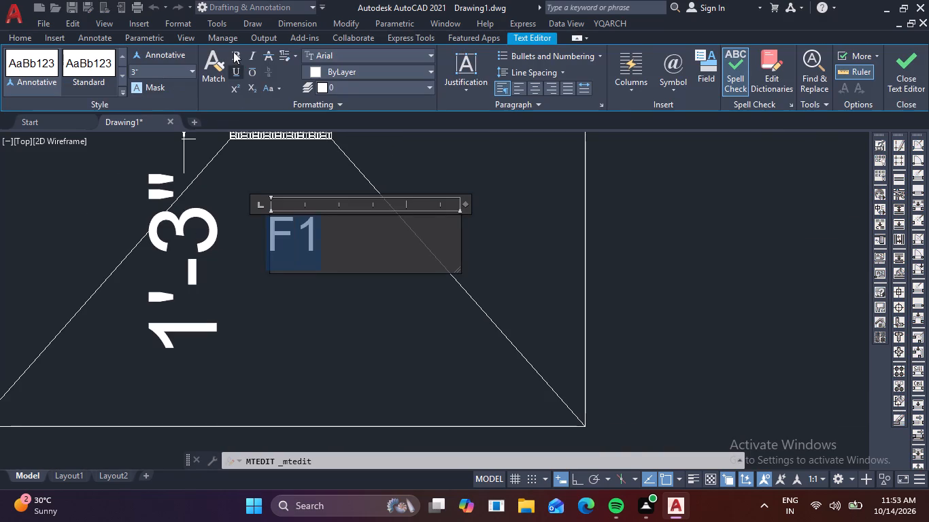
{"action": "left_click", "coordinate": [233, 50]}
{"action": "key", "text": "Escape"}
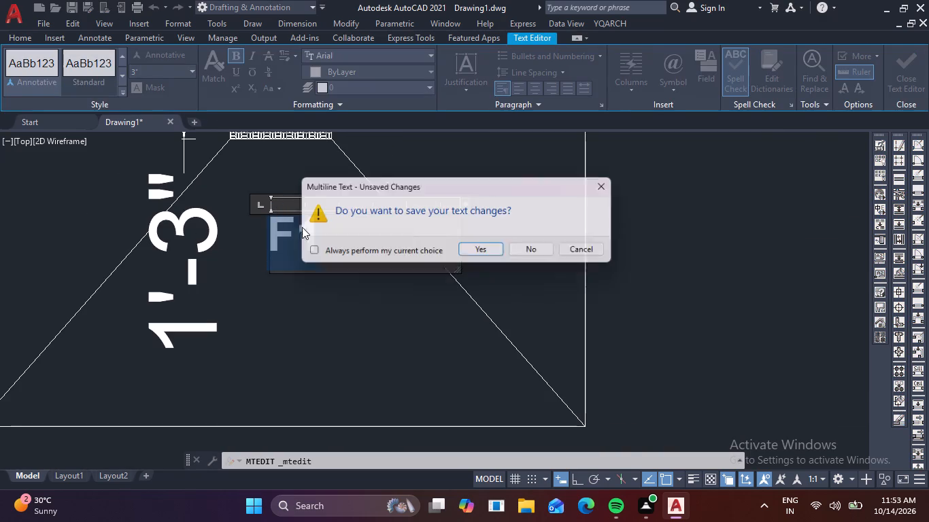
{"action": "left_click", "coordinate": [619, 188]}
{"action": "left_click", "coordinate": [639, 175]}
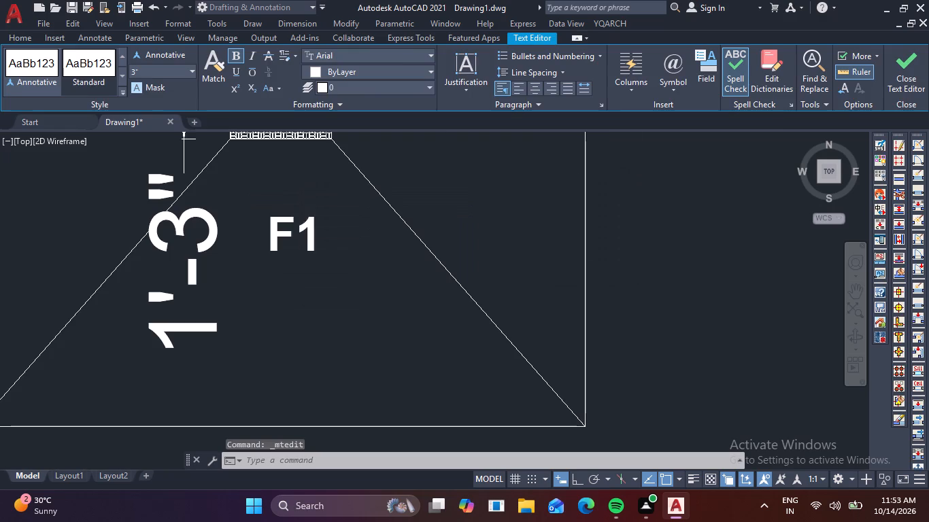
Set the F1 label's text height to 4".
{"action": "scroll", "coordinate": [638, 175], "scroll_direction": "down", "scroll_amount": 4}
{"action": "middle_click_drag", "start_coordinate": [609, 192], "coordinate": [591, 233]}
{"action": "scroll", "coordinate": [518, 250], "scroll_direction": "up", "scroll_amount": 3}
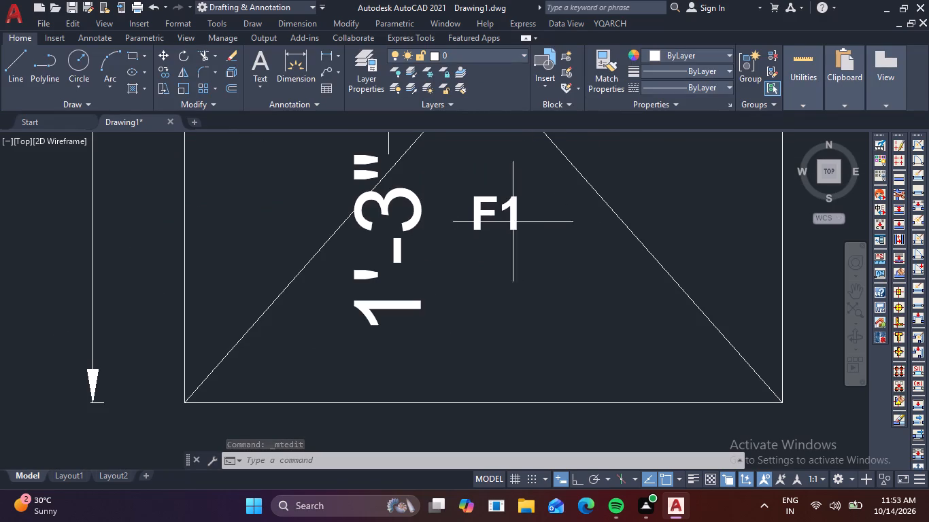
{"action": "double_click", "coordinate": [479, 224]}
{"action": "double_click", "coordinate": [516, 216]}
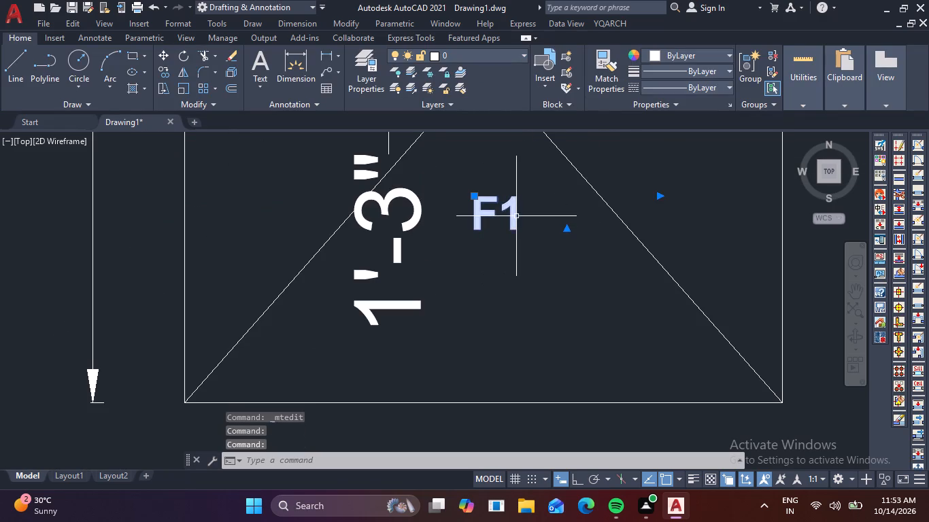
{"action": "left_click_drag", "start_coordinate": [531, 212], "coordinate": [427, 228]}
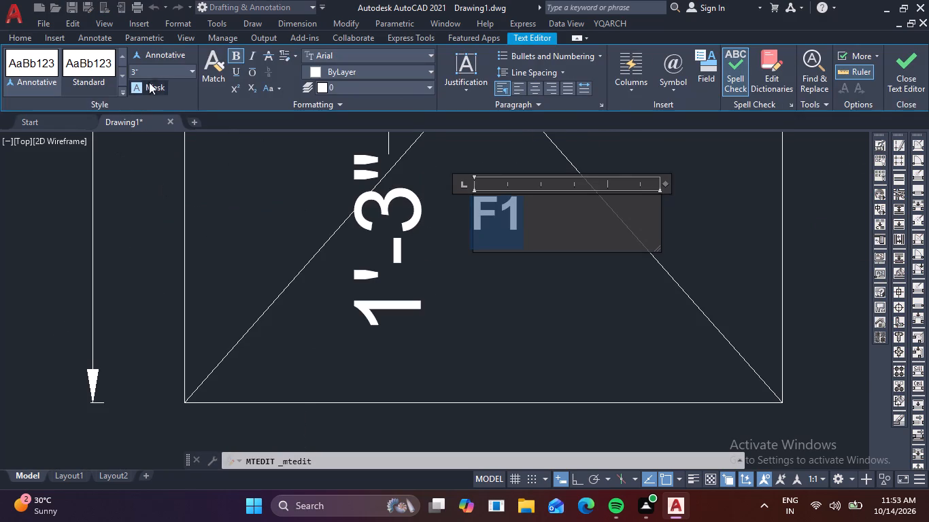
{"action": "left_click", "coordinate": [148, 69]}
{"action": "key", "text": "4"}
{"action": "key", "text": "Return"}
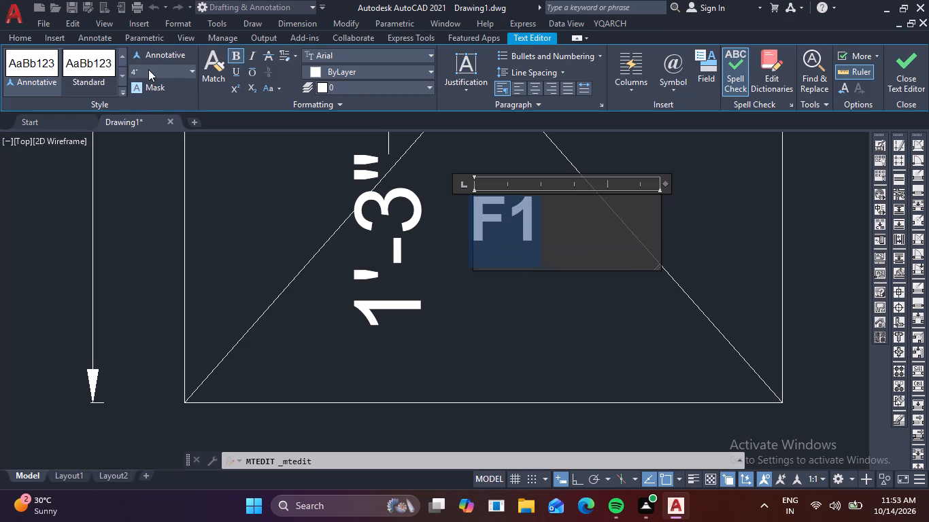
{"action": "left_click", "coordinate": [124, 192]}
Copy the F1 label horizontally with Ortho on to below the column of the bottom row's middle footing.
{"action": "scroll", "coordinate": [124, 192], "scroll_direction": "down", "scroll_amount": 3}
{"action": "scroll", "coordinate": [387, 236], "scroll_direction": "down", "scroll_amount": 1}
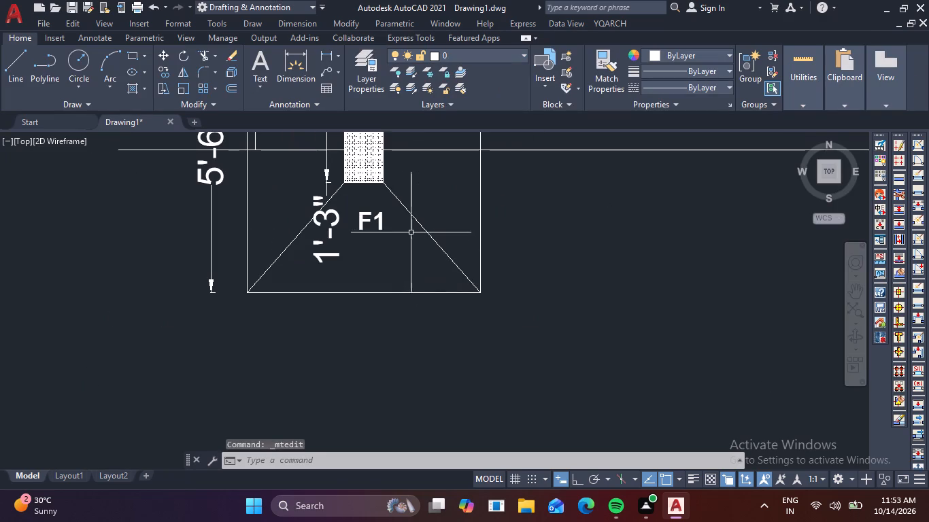
{"action": "left_click", "coordinate": [358, 224]}
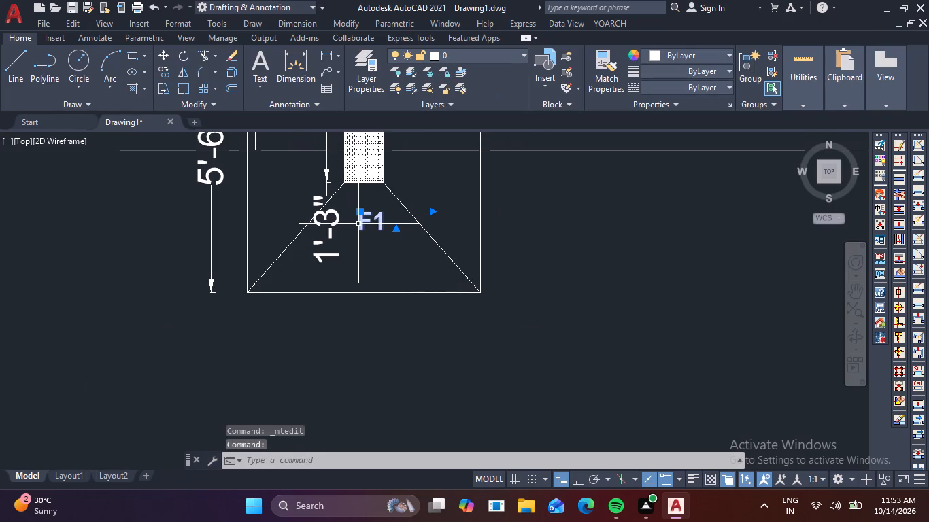
{"action": "type", "text": "CO"}
{"action": "key", "text": "space"}
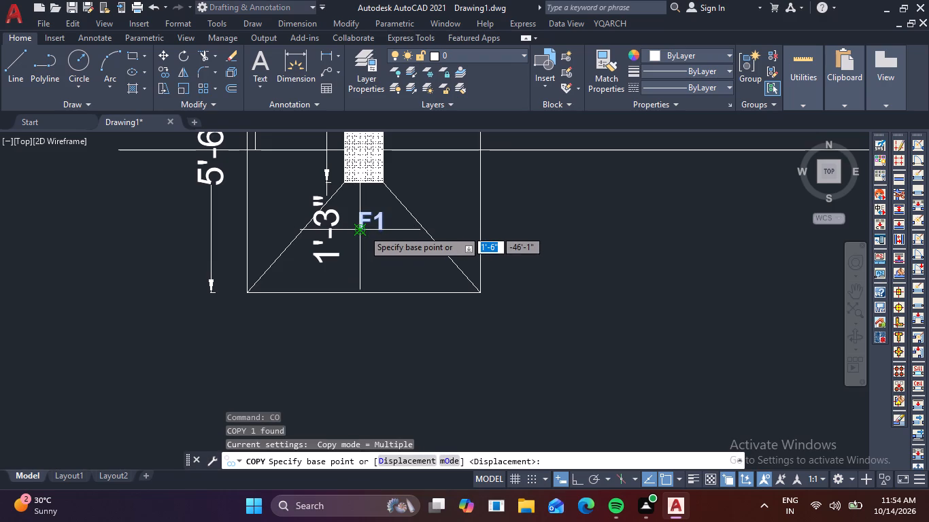
{"action": "key", "text": "F8"}
{"action": "left_click", "coordinate": [359, 232]}
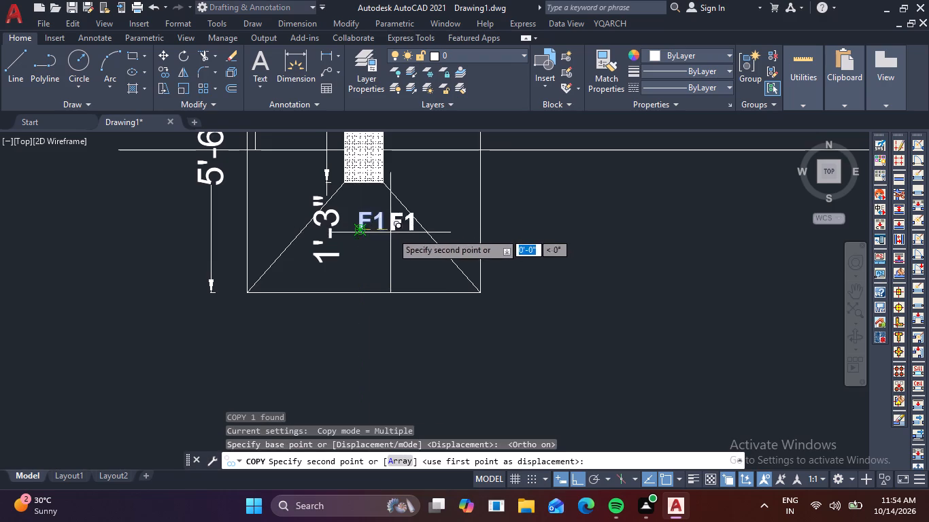
{"action": "scroll", "coordinate": [411, 234], "scroll_direction": "down", "scroll_amount": 1}
{"action": "middle_click_drag", "start_coordinate": [411, 234], "coordinate": [312, 235]}
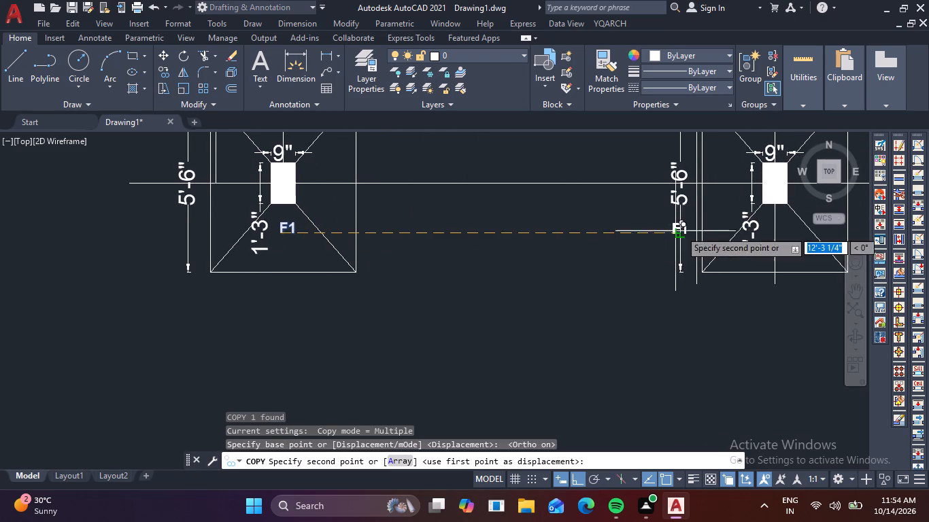
{"action": "middle_click_drag", "start_coordinate": [705, 224], "coordinate": [507, 243]}
{"action": "scroll", "coordinate": [575, 247], "scroll_direction": "up", "scroll_amount": 2}
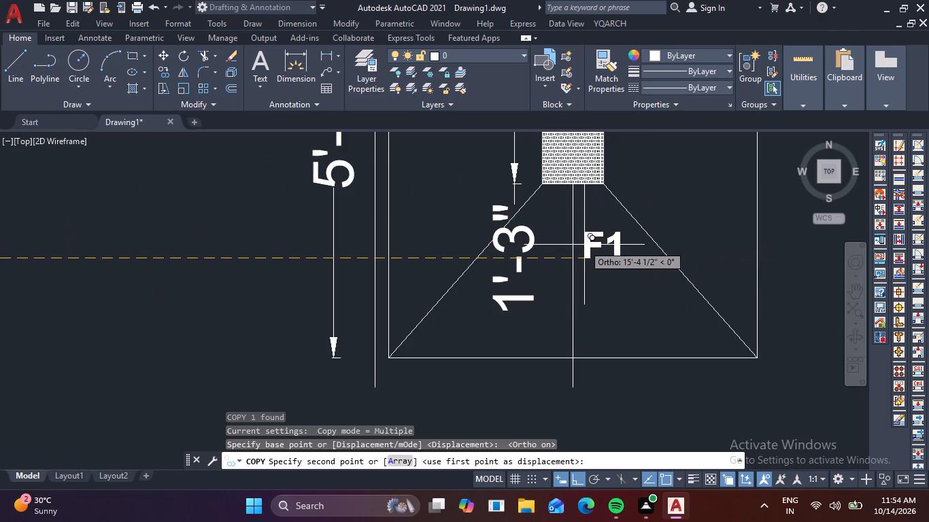
{"action": "left_click", "coordinate": [592, 249]}
With Ortho off, place another copy of the F1 label below the column of the bottom row's right footing.
{"action": "scroll", "coordinate": [613, 253], "scroll_direction": "down", "scroll_amount": 1}
{"action": "middle_click_drag", "start_coordinate": [602, 256], "coordinate": [260, 275]}
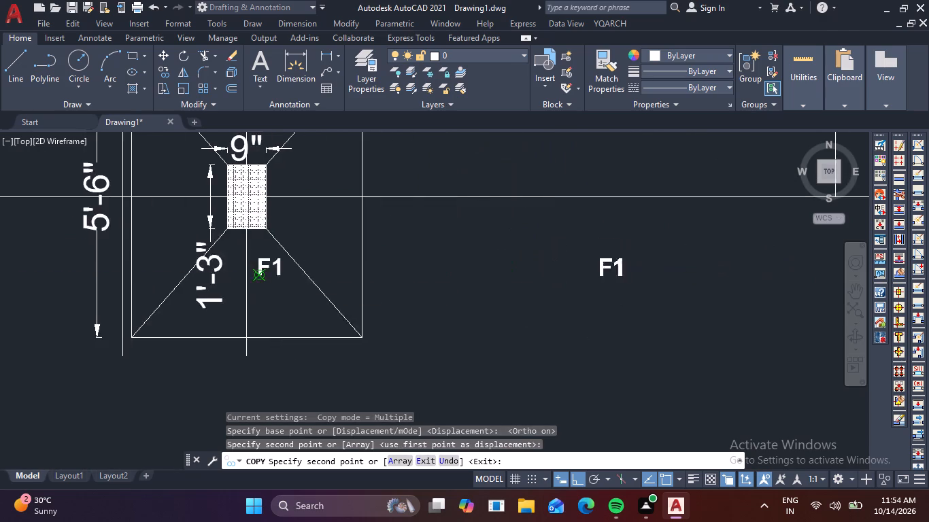
{"action": "scroll", "coordinate": [433, 262], "scroll_direction": "down", "scroll_amount": 2}
{"action": "middle_click_drag", "start_coordinate": [584, 266], "coordinate": [460, 291]}
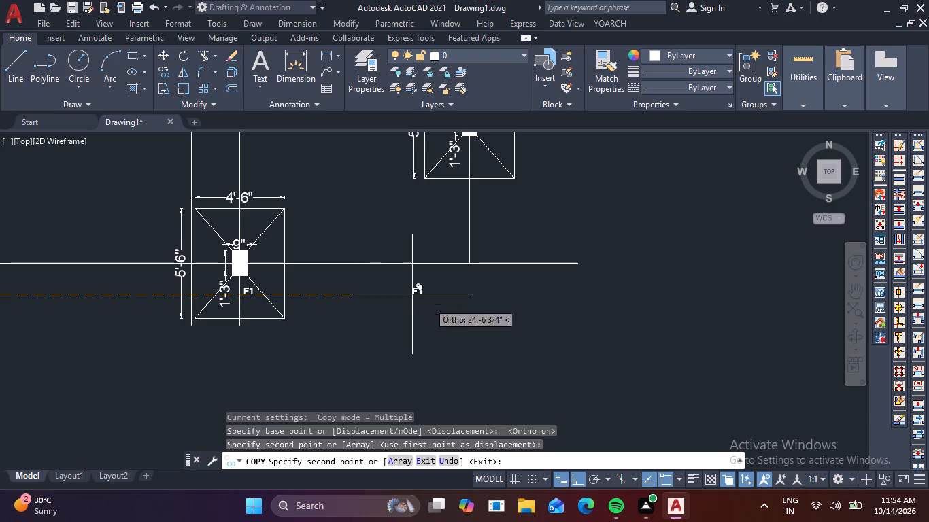
{"action": "key", "text": "F8"}
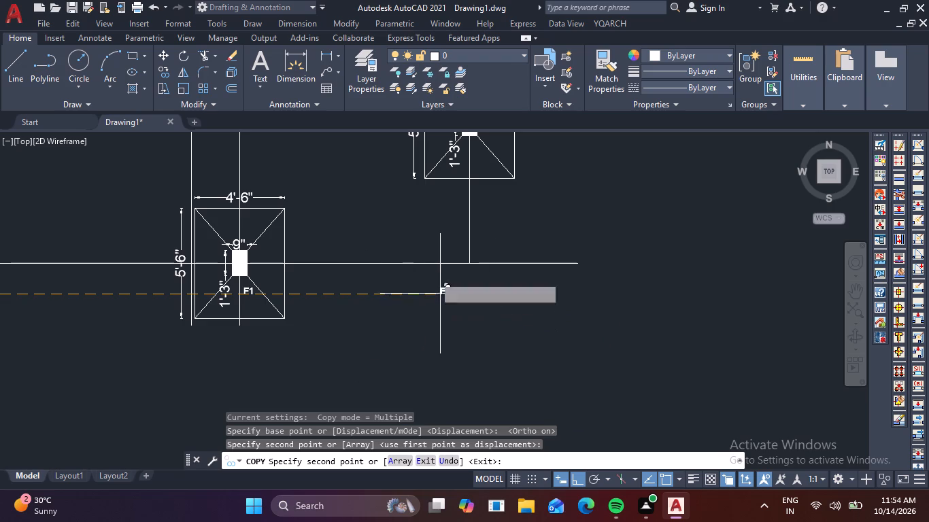
{"action": "middle_click_drag", "start_coordinate": [458, 198], "coordinate": [455, 311]}
{"action": "scroll", "coordinate": [484, 275], "scroll_direction": "up", "scroll_amount": 2}
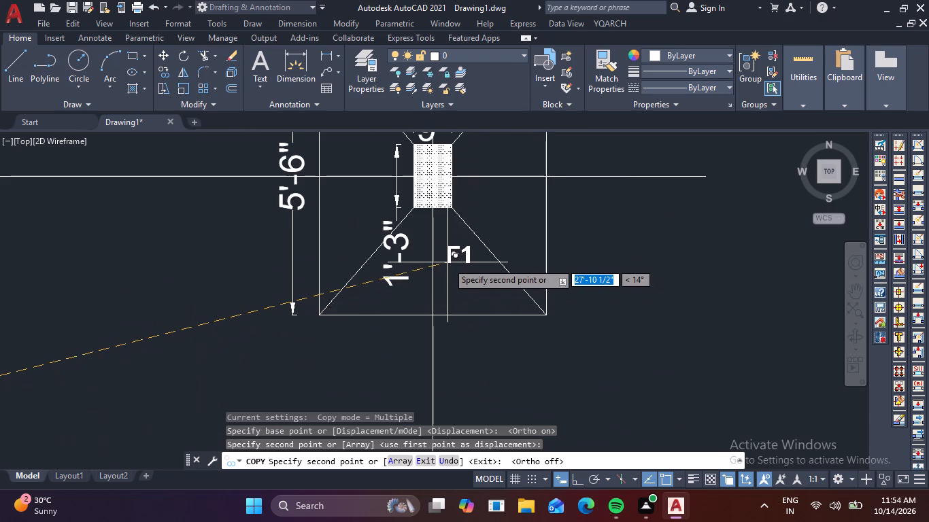
{"action": "left_click", "coordinate": [447, 262]}
Place copies of the F1 label below the columns of the middle and left footings in the second row from the bottom.
{"action": "scroll", "coordinate": [533, 281], "scroll_direction": "down", "scroll_amount": 2}
{"action": "middle_click_drag", "start_coordinate": [362, 266], "coordinate": [476, 398]}
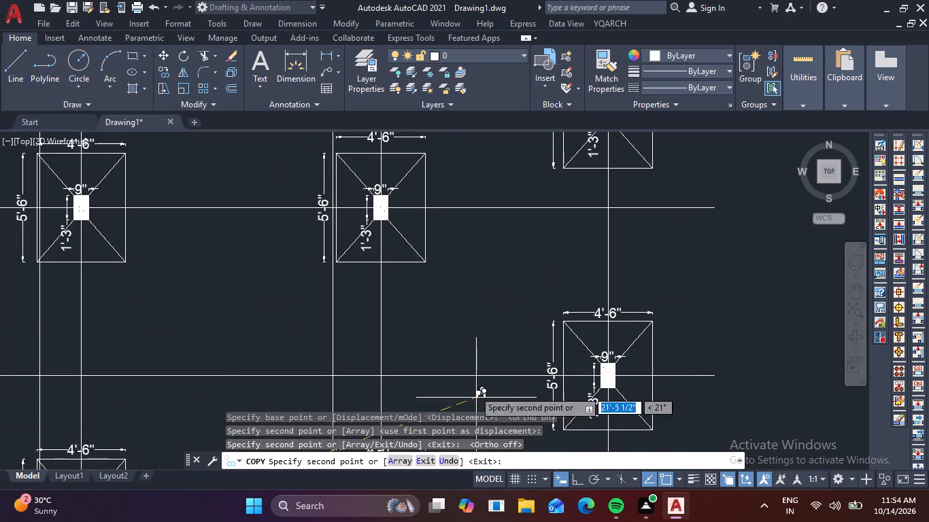
{"action": "scroll", "coordinate": [368, 240], "scroll_direction": "up", "scroll_amount": 2}
{"action": "left_click", "coordinate": [404, 241]}
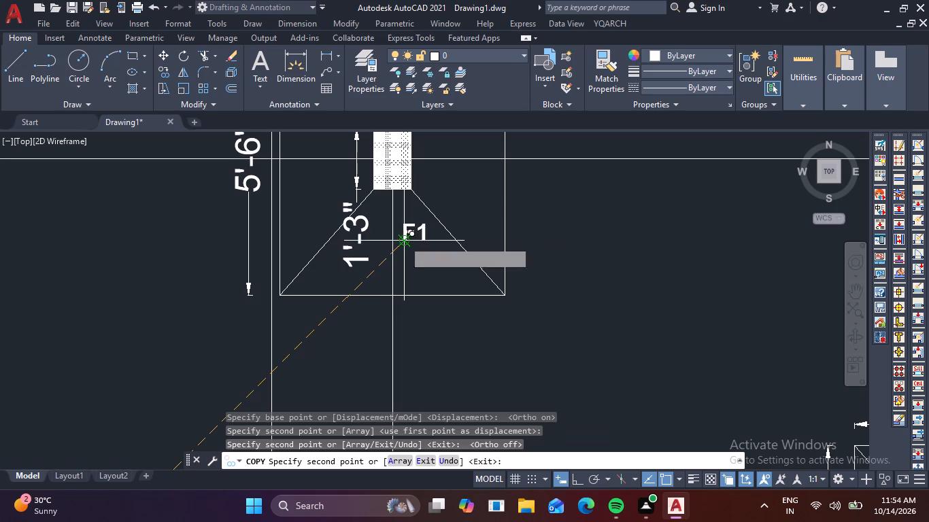
{"action": "middle_click_drag", "start_coordinate": [316, 280], "coordinate": [479, 341]}
{"action": "scroll", "coordinate": [416, 326], "scroll_direction": "down", "scroll_amount": 2}
{"action": "scroll", "coordinate": [151, 338], "scroll_direction": "up", "scroll_amount": 2}
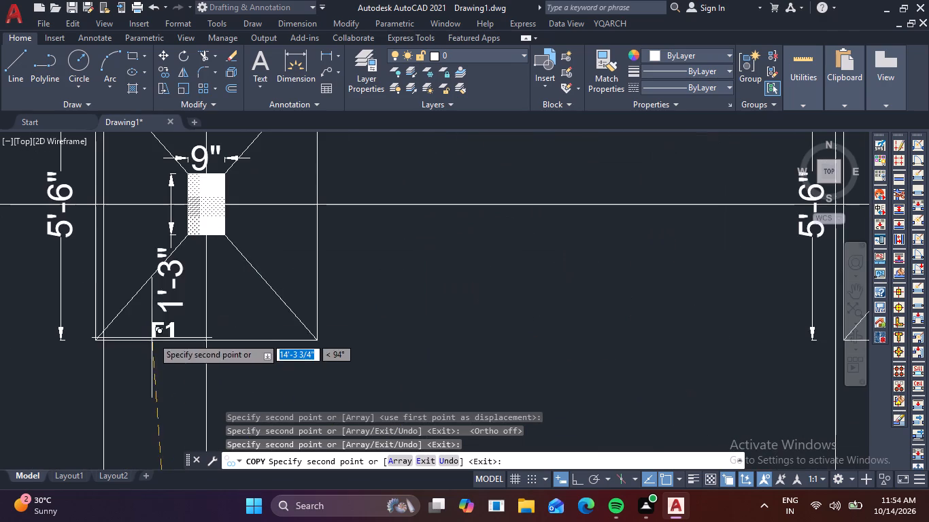
{"action": "left_click", "coordinate": [218, 292]}
Place copies of the F1 label below the columns of the right-column footings third and second from the top.
{"action": "scroll", "coordinate": [311, 284], "scroll_direction": "down", "scroll_amount": 3}
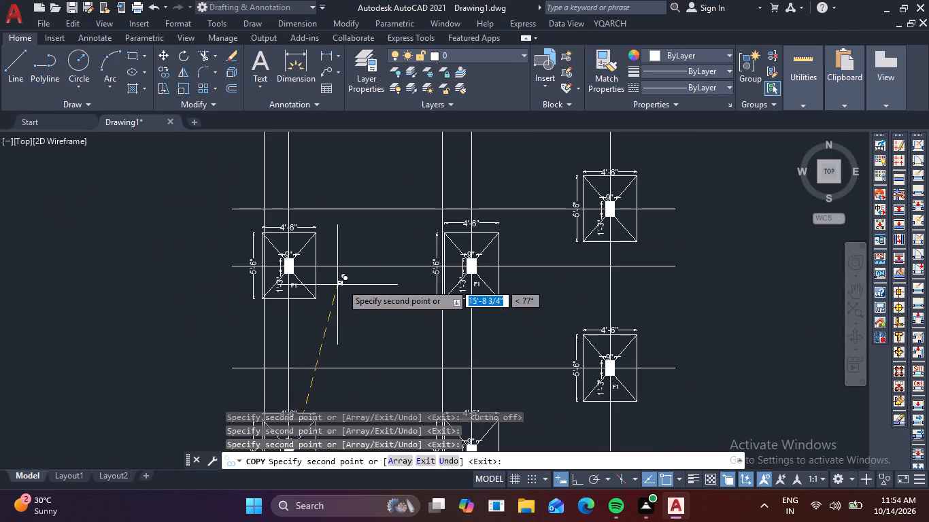
{"action": "middle_click_drag", "start_coordinate": [413, 262], "coordinate": [358, 333]}
{"action": "scroll", "coordinate": [583, 315], "scroll_direction": "up", "scroll_amount": 3}
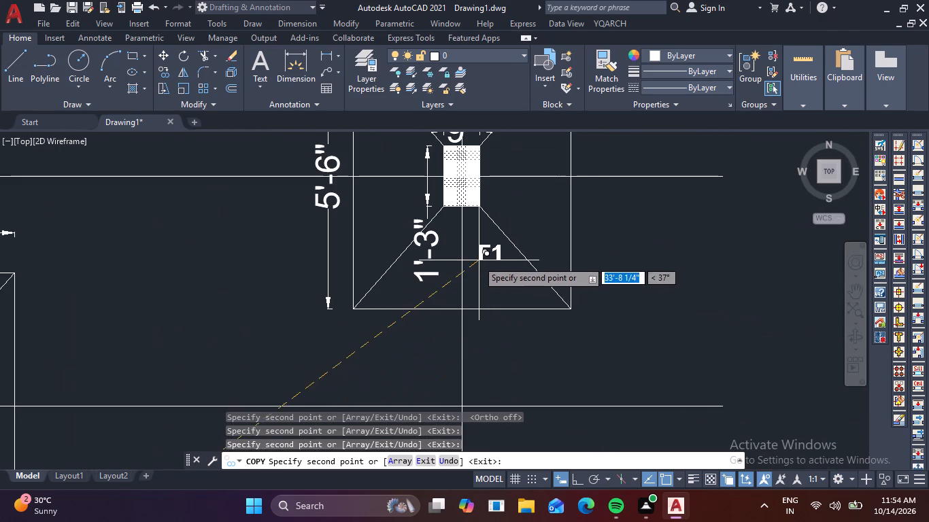
{"action": "left_click", "coordinate": [475, 258]}
{"action": "scroll", "coordinate": [423, 279], "scroll_direction": "down", "scroll_amount": 2}
{"action": "middle_click_drag", "start_coordinate": [350, 270], "coordinate": [385, 379]}
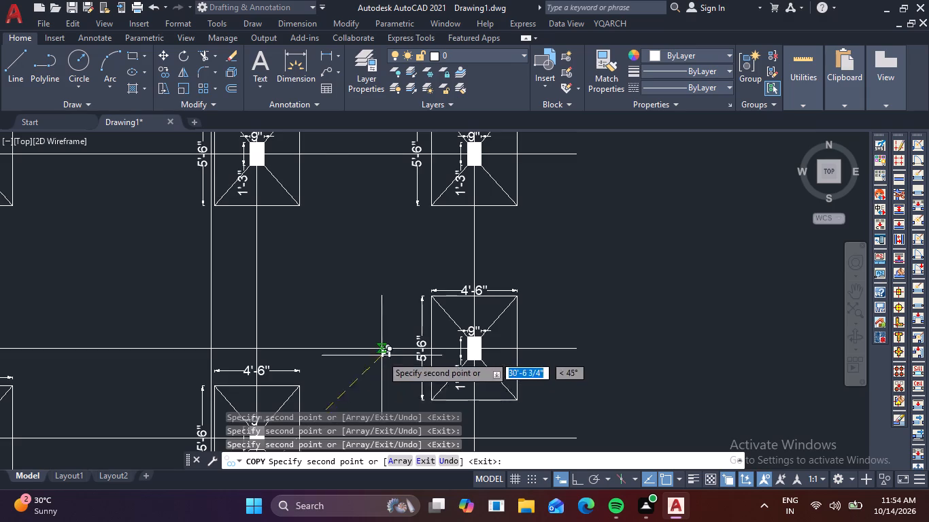
{"action": "scroll", "coordinate": [382, 355], "scroll_direction": "down", "scroll_amount": 2}
{"action": "scroll", "coordinate": [424, 285], "scroll_direction": "up", "scroll_amount": 4}
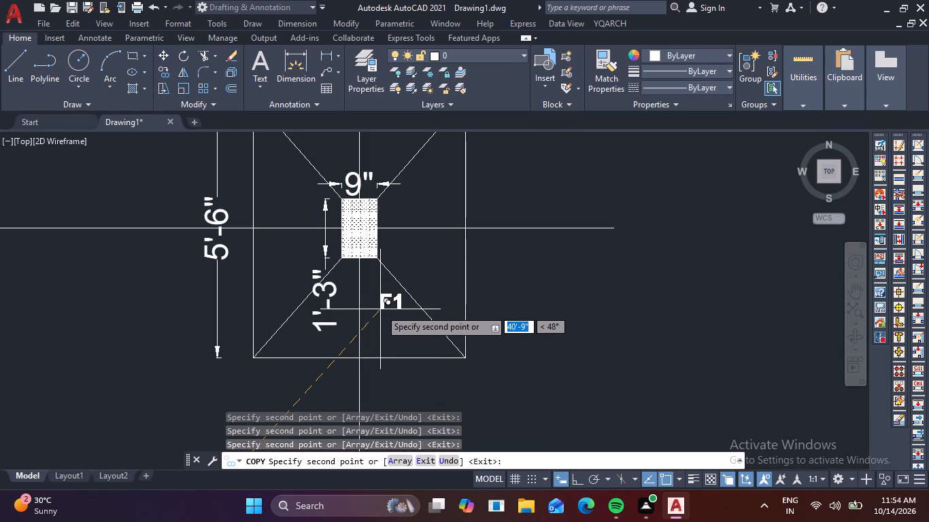
{"action": "left_click", "coordinate": [380, 312]}
Place copies of the F1 label below the columns of the middle and left footings in the second row from the top.
{"action": "scroll", "coordinate": [341, 338], "scroll_direction": "down", "scroll_amount": 2}
{"action": "middle_click_drag", "start_coordinate": [243, 348], "coordinate": [338, 322]}
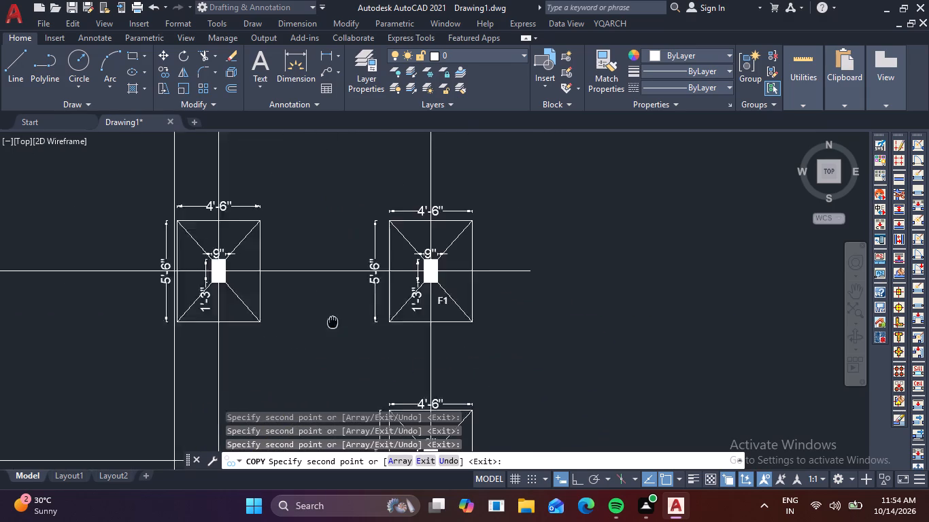
{"action": "middle_click_drag", "start_coordinate": [338, 322], "coordinate": [369, 326]}
{"action": "scroll", "coordinate": [269, 319], "scroll_direction": "up", "scroll_amount": 4}
{"action": "left_click", "coordinate": [248, 280]}
{"action": "scroll", "coordinate": [239, 308], "scroll_direction": "down", "scroll_amount": 4}
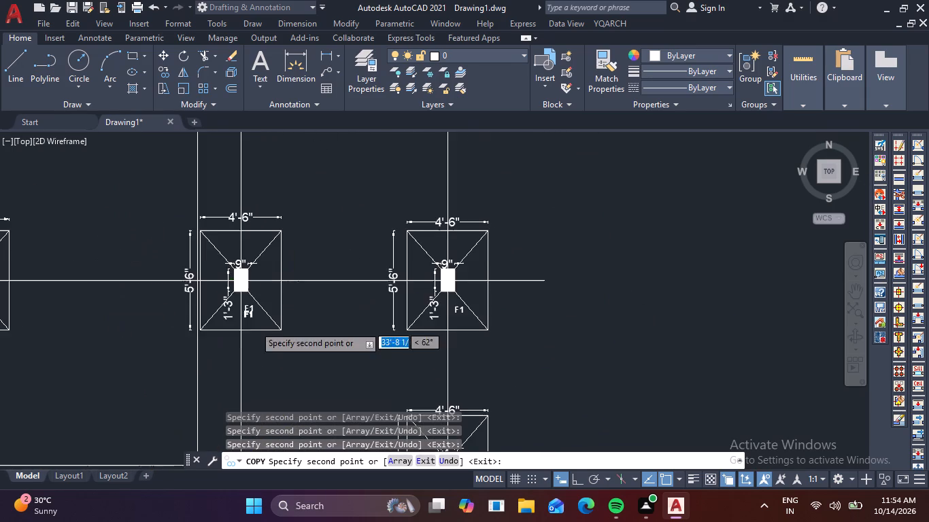
{"action": "middle_click_drag", "start_coordinate": [201, 344], "coordinate": [452, 298]}
{"action": "scroll", "coordinate": [221, 288], "scroll_direction": "up", "scroll_amount": 3}
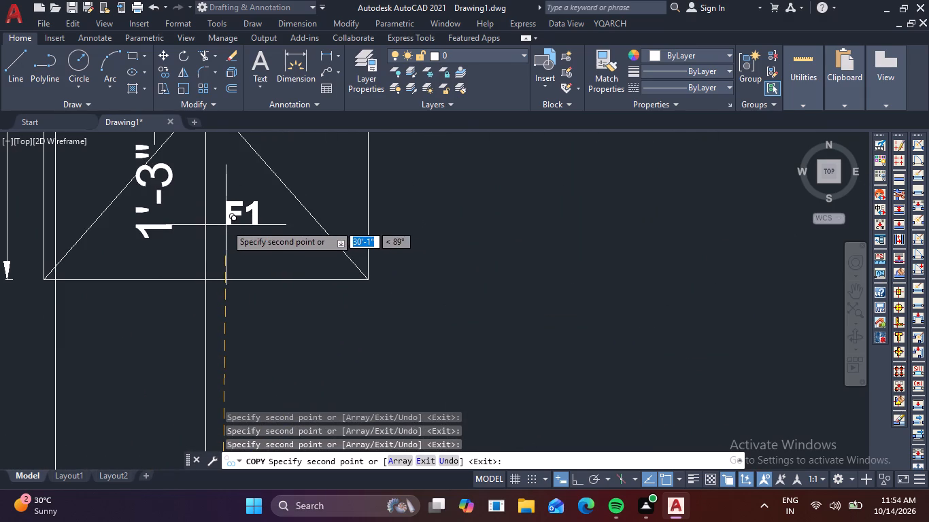
{"action": "left_click", "coordinate": [223, 210]}
Place copies of the F1 label below the columns of all three top-row footings and end the Copy command.
{"action": "scroll", "coordinate": [239, 256], "scroll_direction": "down", "scroll_amount": 3}
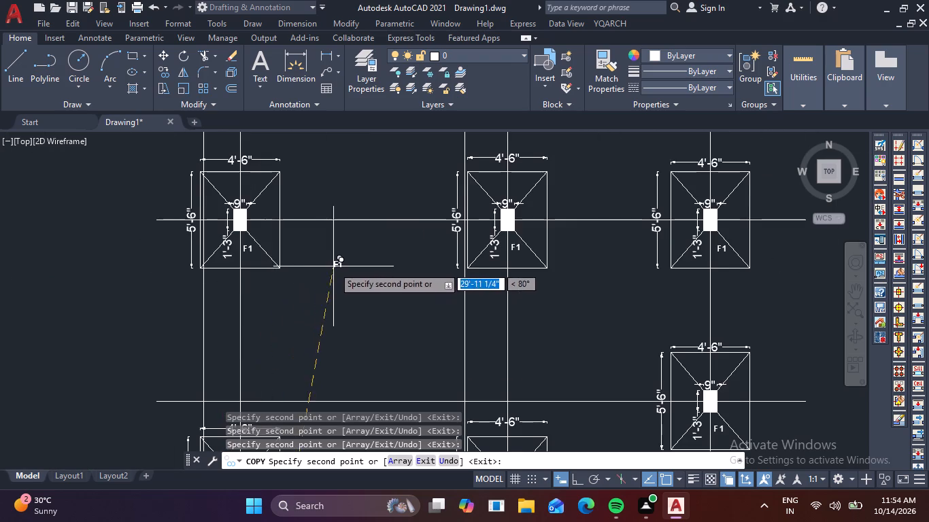
{"action": "middle_click_drag", "start_coordinate": [333, 268], "coordinate": [301, 417]}
{"action": "middle_click_drag", "start_coordinate": [284, 279], "coordinate": [302, 434]}
{"action": "scroll", "coordinate": [220, 309], "scroll_direction": "up", "scroll_amount": 3}
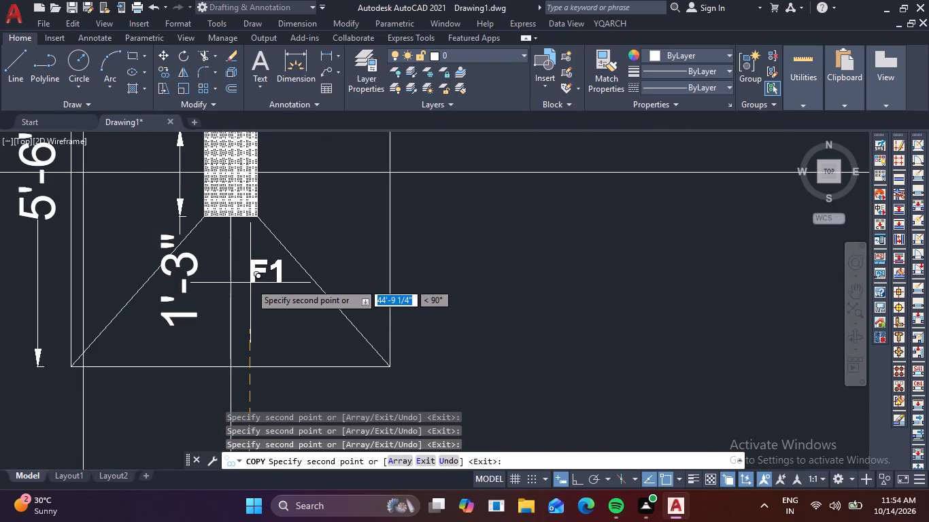
{"action": "left_click", "coordinate": [246, 292]}
{"action": "scroll", "coordinate": [280, 304], "scroll_direction": "down", "scroll_amount": 3}
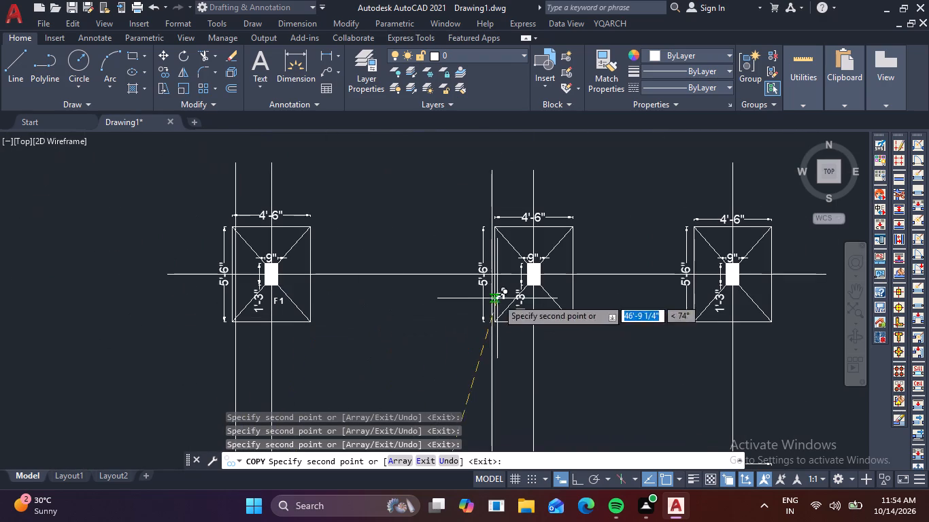
{"action": "scroll", "coordinate": [544, 309], "scroll_direction": "up", "scroll_amount": 3}
{"action": "left_click", "coordinate": [509, 290]}
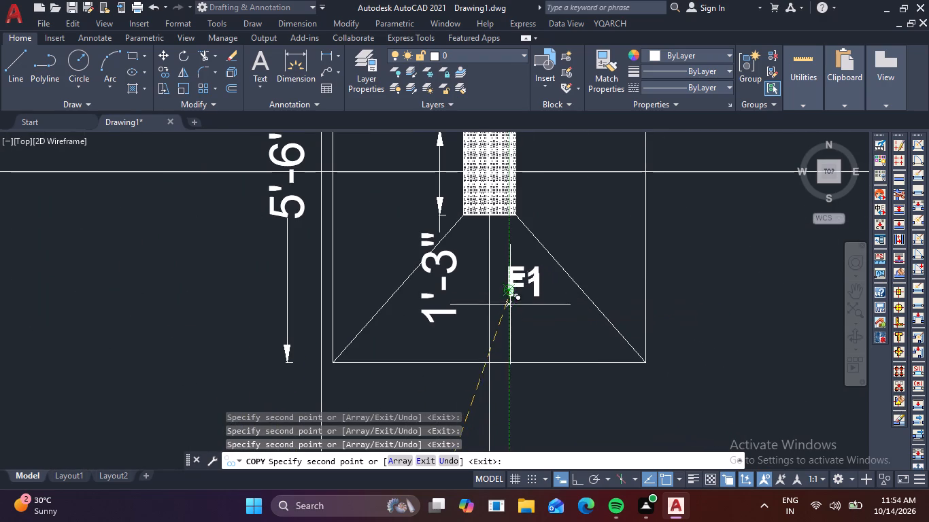
{"action": "scroll", "coordinate": [531, 311], "scroll_direction": "down", "scroll_amount": 2}
{"action": "middle_click_drag", "start_coordinate": [612, 323], "coordinate": [315, 343]}
{"action": "scroll", "coordinate": [539, 324], "scroll_direction": "up", "scroll_amount": 2}
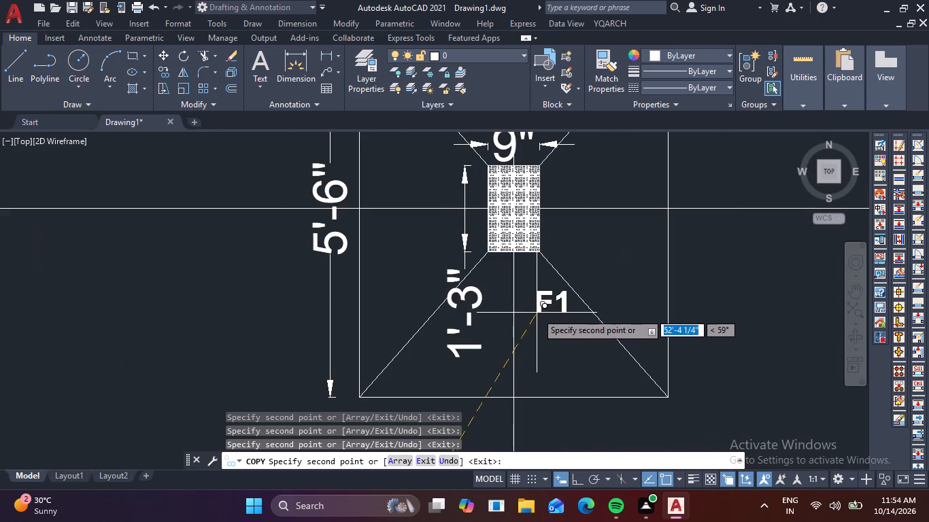
{"action": "left_click", "coordinate": [529, 309]}
{"action": "scroll", "coordinate": [522, 313], "scroll_direction": "down", "scroll_amount": 4}
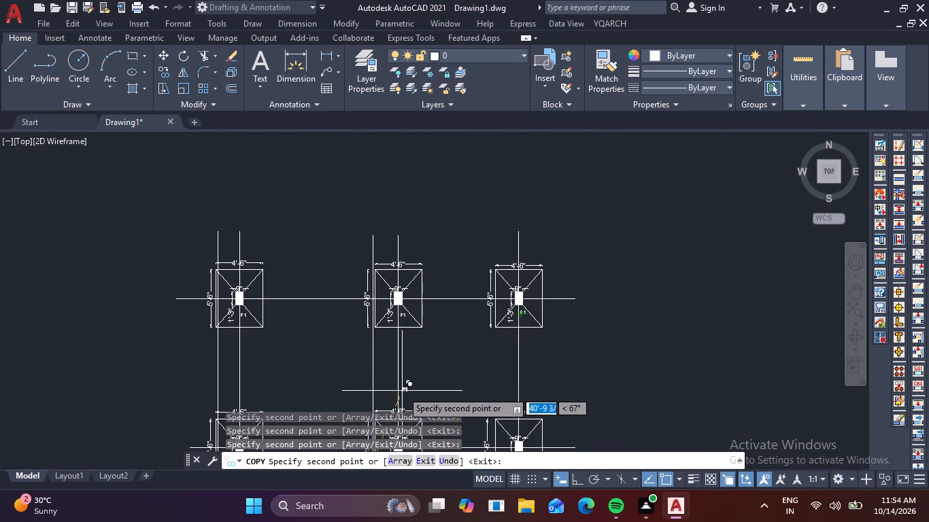
{"action": "key", "text": "Escape"}
Change the F1 label in the bottom row's middle footing to F2.
{"action": "middle_click_drag", "start_coordinate": [367, 420], "coordinate": [355, 196]}
{"action": "middle_click_drag", "start_coordinate": [379, 305], "coordinate": [335, 29]}
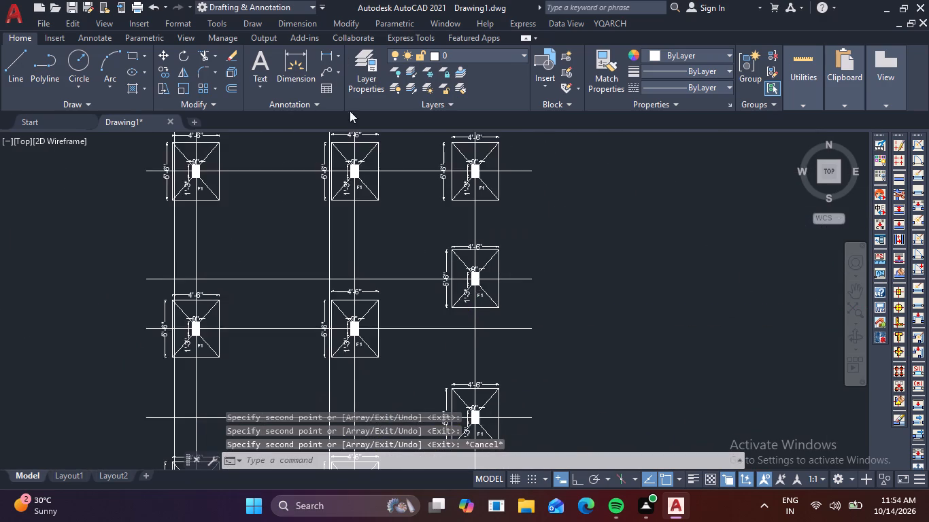
{"action": "middle_click_drag", "start_coordinate": [318, 270], "coordinate": [350, 63]}
{"action": "scroll", "coordinate": [394, 320], "scroll_direction": "up", "scroll_amount": 4}
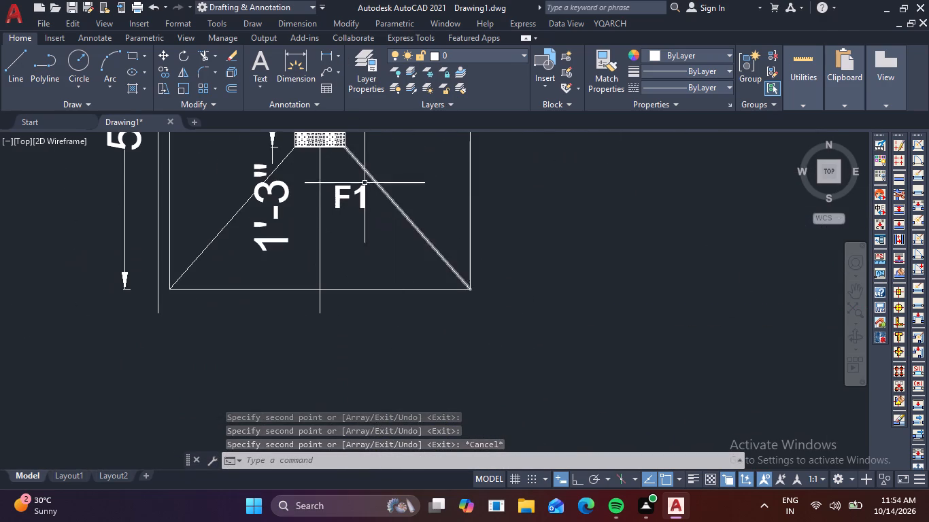
{"action": "scroll", "coordinate": [365, 201], "scroll_direction": "down", "scroll_amount": 3}
{"action": "scroll", "coordinate": [352, 220], "scroll_direction": "up", "scroll_amount": 1}
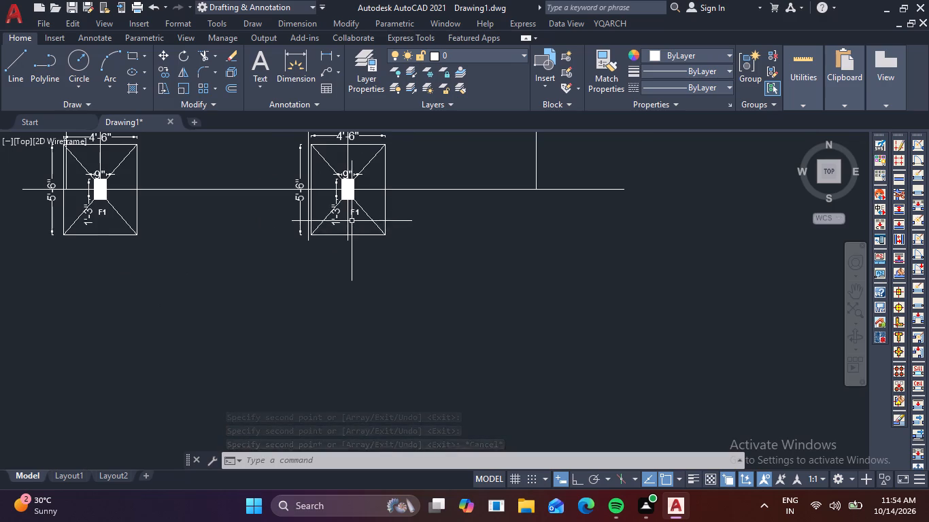
{"action": "scroll", "coordinate": [352, 220], "scroll_direction": "up", "scroll_amount": 3}
{"action": "double_click", "coordinate": [371, 189]}
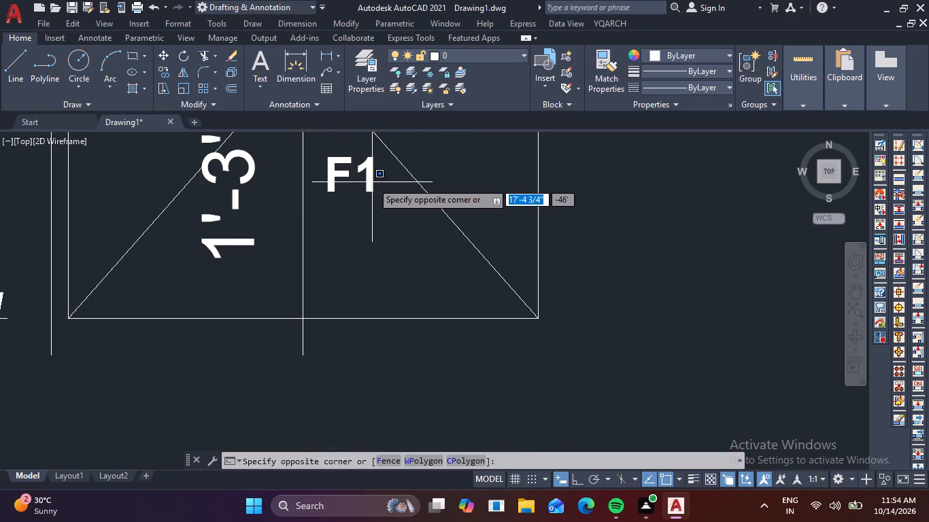
{"action": "double_click", "coordinate": [371, 181]}
{"action": "double_click", "coordinate": [367, 176]}
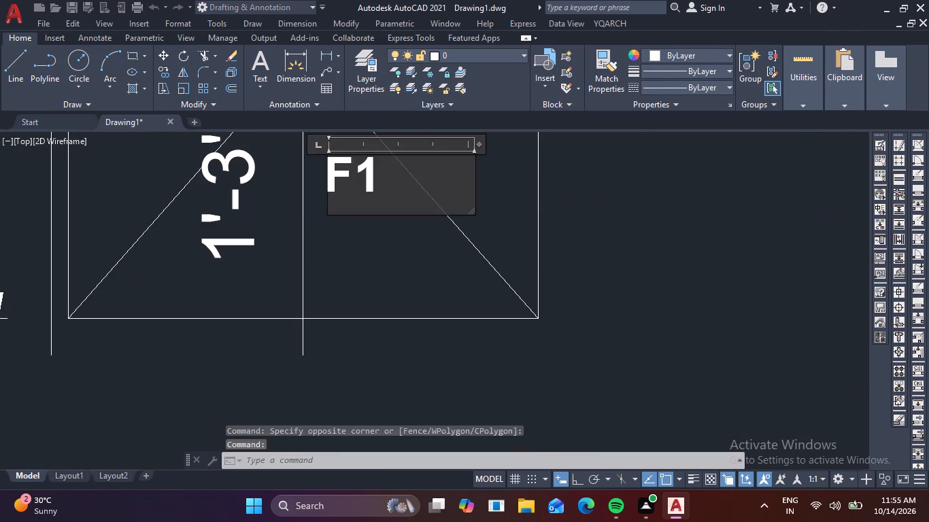
{"action": "key", "text": "Right"}
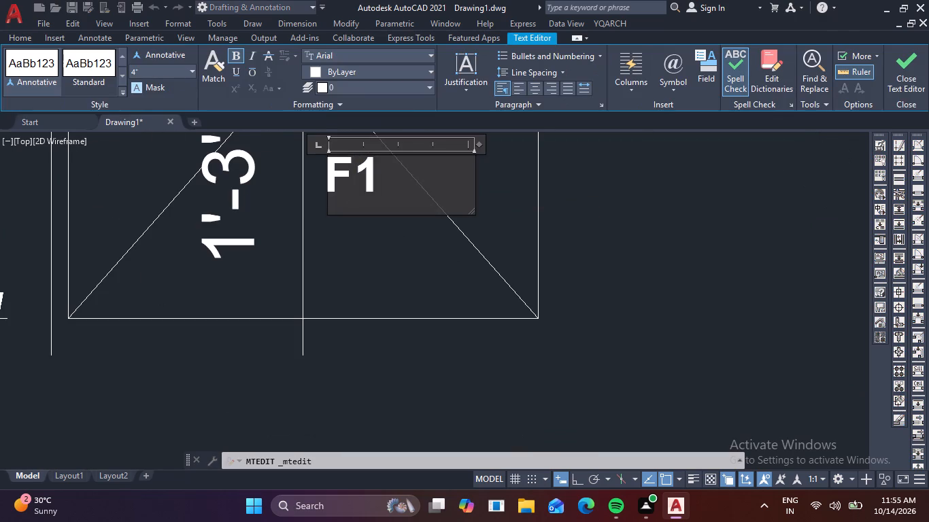
{"action": "key", "text": "BackSpace"}
{"action": "key", "text": "2"}
{"action": "left_click", "coordinate": [387, 239]}
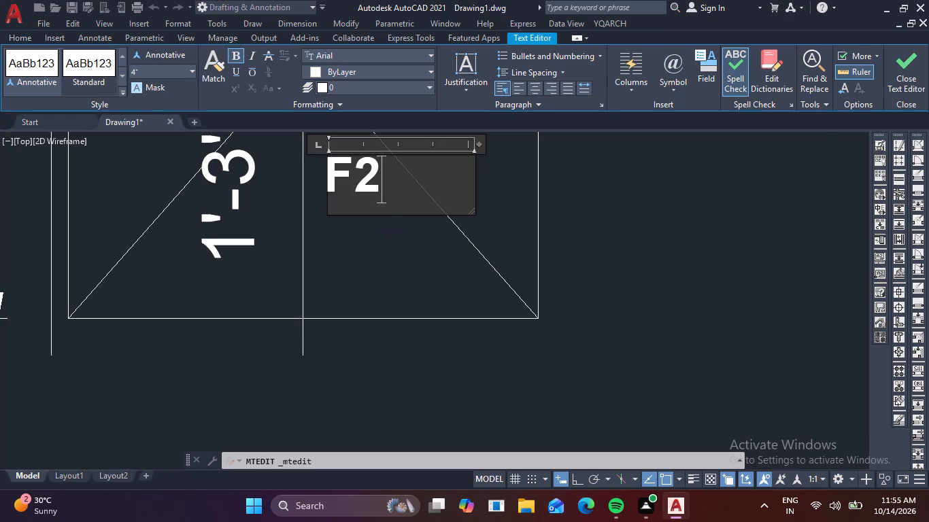
Change the F1 label in the bottom row's right footing to F3.
{"action": "scroll", "coordinate": [393, 239], "scroll_direction": "down", "scroll_amount": 2}
{"action": "scroll", "coordinate": [529, 181], "scroll_direction": "down", "scroll_amount": 2}
{"action": "middle_click_drag", "start_coordinate": [568, 177], "coordinate": [271, 373]}
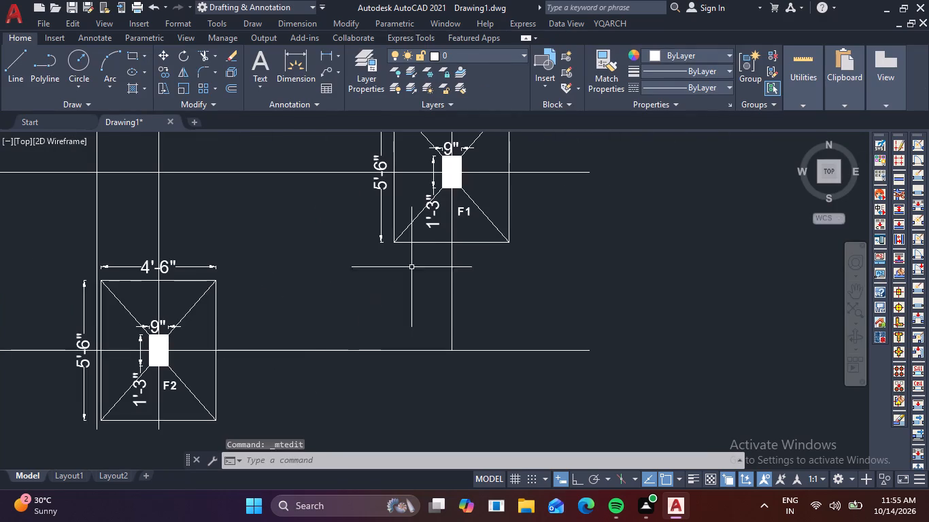
{"action": "scroll", "coordinate": [492, 208], "scroll_direction": "up", "scroll_amount": 3}
{"action": "double_click", "coordinate": [393, 225]}
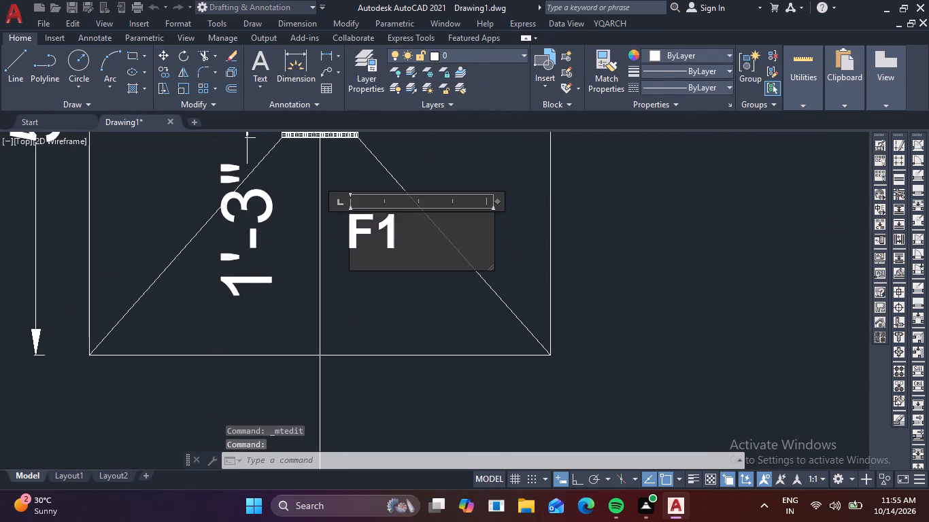
{"action": "key", "text": "BackSpace"}
{"action": "key", "text": "3"}
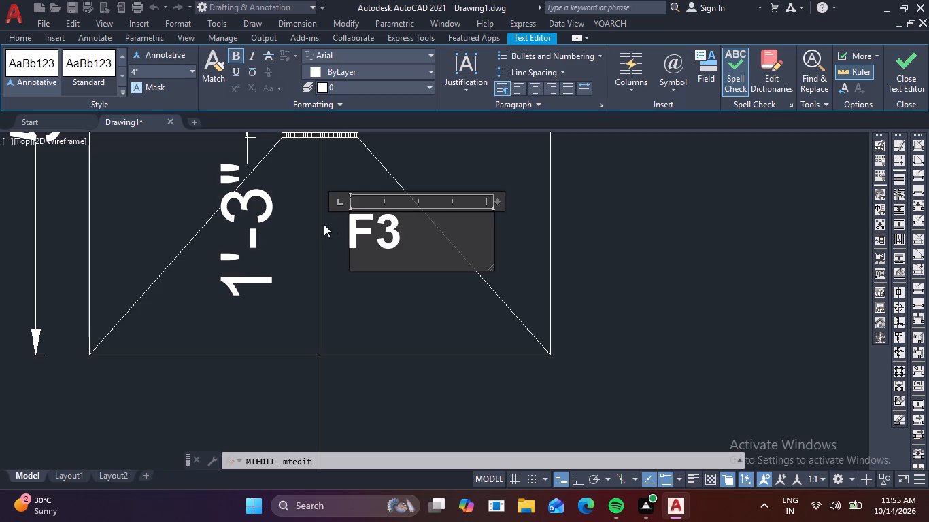
{"action": "left_click", "coordinate": [297, 209]}
Change the F1 label in the left footing of the second row from the bottom to F4.
{"action": "scroll", "coordinate": [297, 209], "scroll_direction": "down", "scroll_amount": 5}
{"action": "middle_click_drag", "start_coordinate": [238, 246], "coordinate": [286, 328]}
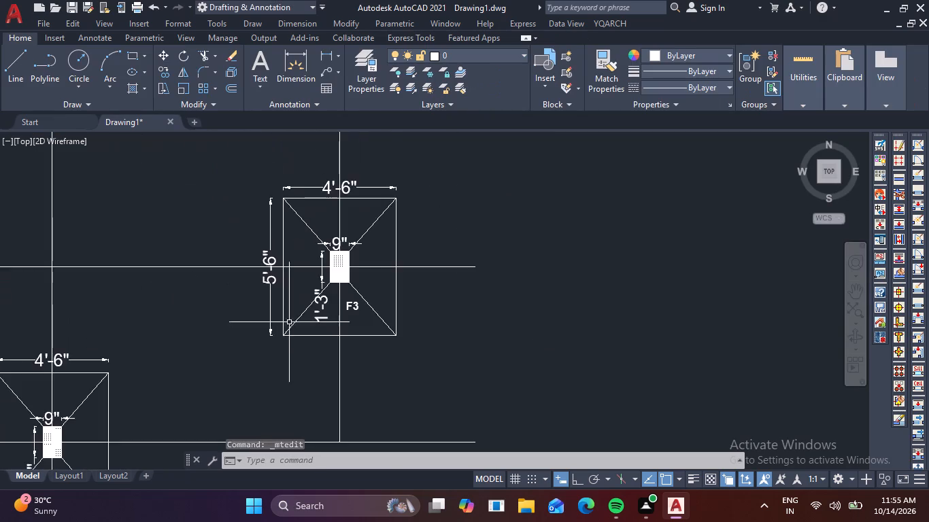
{"action": "scroll", "coordinate": [279, 323], "scroll_direction": "down", "scroll_amount": 2}
{"action": "middle_click_drag", "start_coordinate": [118, 317], "coordinate": [247, 358]}
{"action": "scroll", "coordinate": [190, 267], "scroll_direction": "up", "scroll_amount": 3}
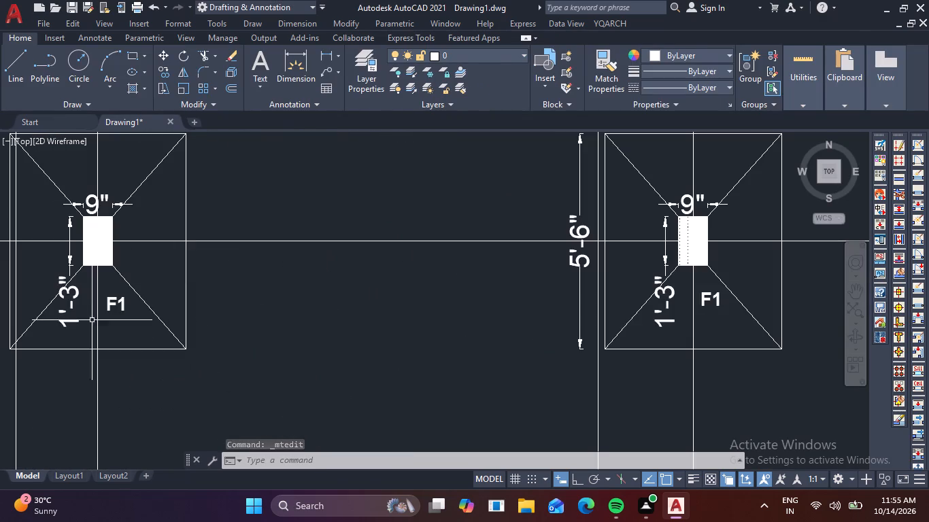
{"action": "scroll", "coordinate": [116, 305], "scroll_direction": "up", "scroll_amount": 4}
{"action": "double_click", "coordinate": [146, 292]}
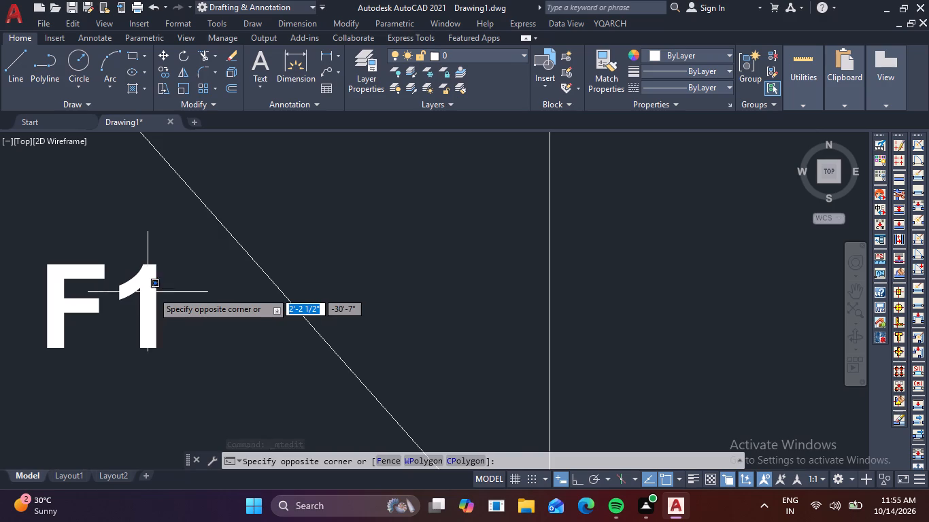
{"action": "left_click", "coordinate": [144, 300]}
{"action": "double_click", "coordinate": [147, 301]}
{"action": "left_click", "coordinate": [145, 313]}
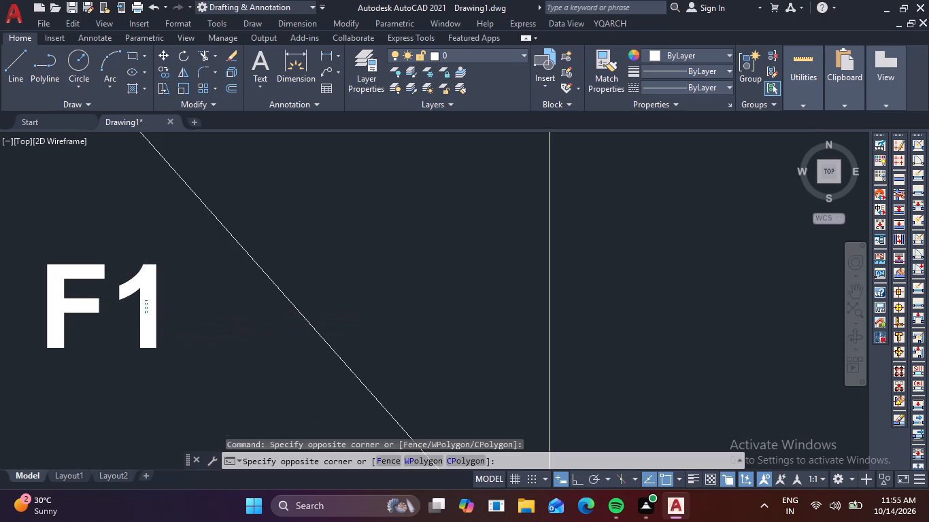
{"action": "double_click", "coordinate": [153, 328]}
{"action": "left_click", "coordinate": [146, 324]}
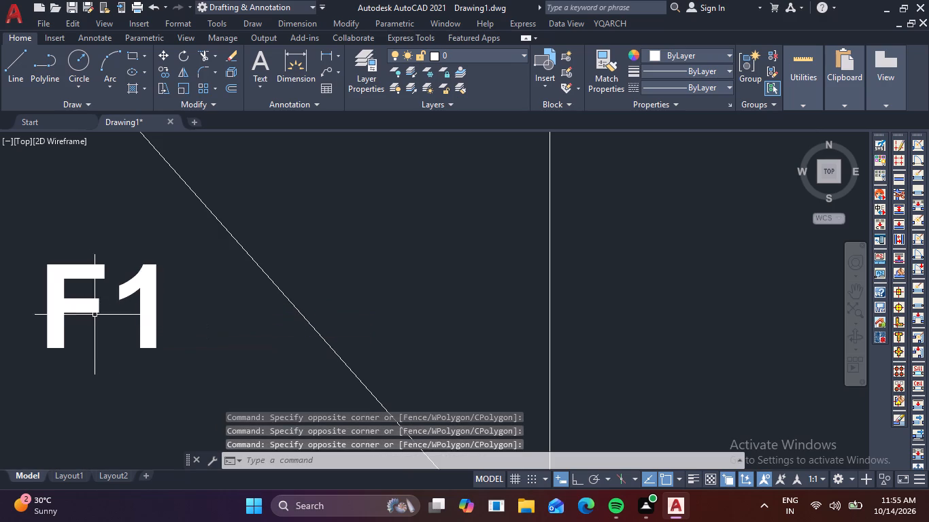
{"action": "double_click", "coordinate": [90, 309]}
{"action": "left_click", "coordinate": [88, 299]}
{"action": "scroll", "coordinate": [188, 326], "scroll_direction": "down", "scroll_amount": 2}
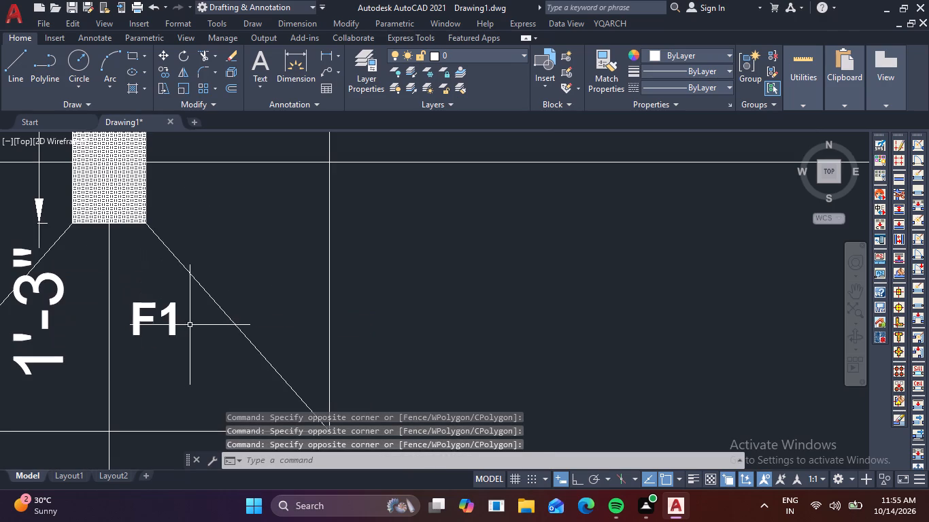
{"action": "double_click", "coordinate": [171, 329]}
{"action": "left_click", "coordinate": [175, 319]}
{"action": "double_click", "coordinate": [171, 315]}
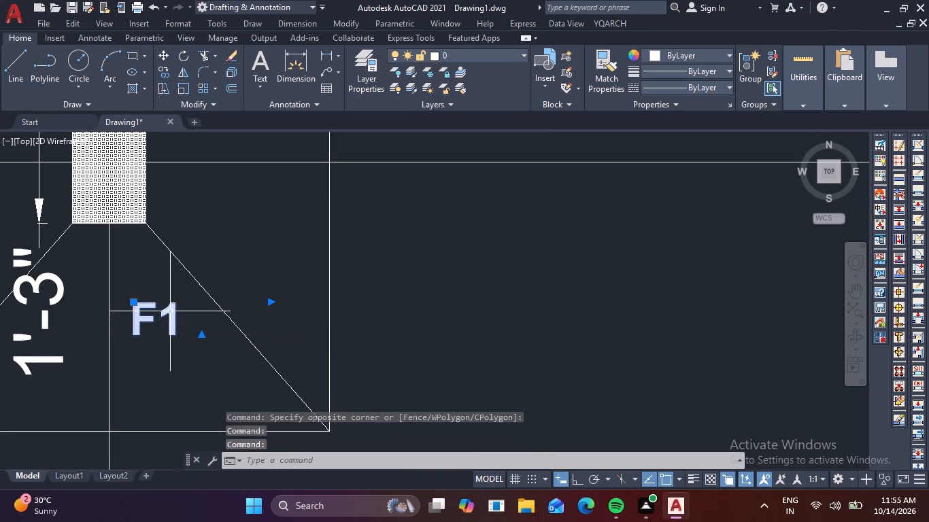
{"action": "double_click", "coordinate": [174, 311]}
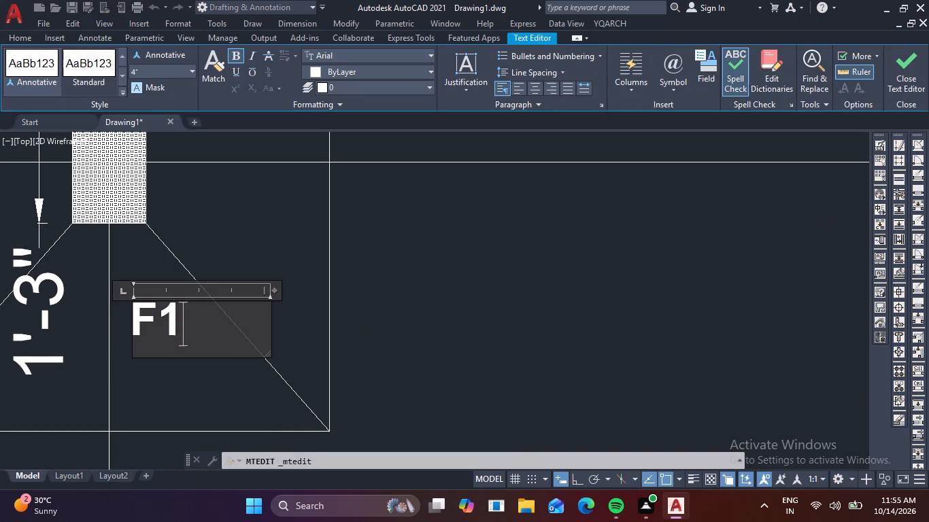
{"action": "key", "text": "BackSpace"}
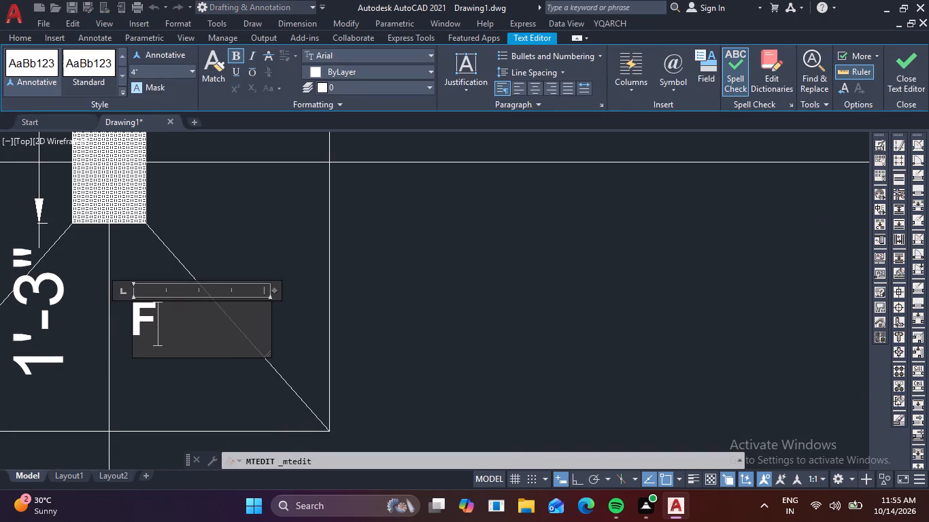
{"action": "key", "text": "4"}
{"action": "left_click", "coordinate": [450, 217]}
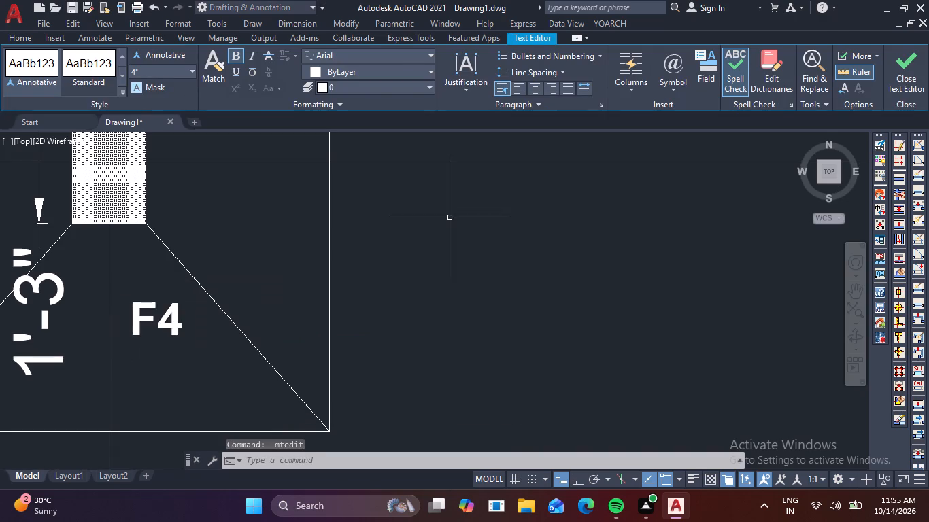
Change the F1 label in the middle footing of the second row from the bottom to F5.
{"action": "scroll", "coordinate": [494, 251], "scroll_direction": "down", "scroll_amount": 2}
{"action": "middle_click_drag", "start_coordinate": [530, 277], "coordinate": [214, 282]}
{"action": "scroll", "coordinate": [231, 275], "scroll_direction": "down", "scroll_amount": 2}
{"action": "scroll", "coordinate": [527, 285], "scroll_direction": "up", "scroll_amount": 4}
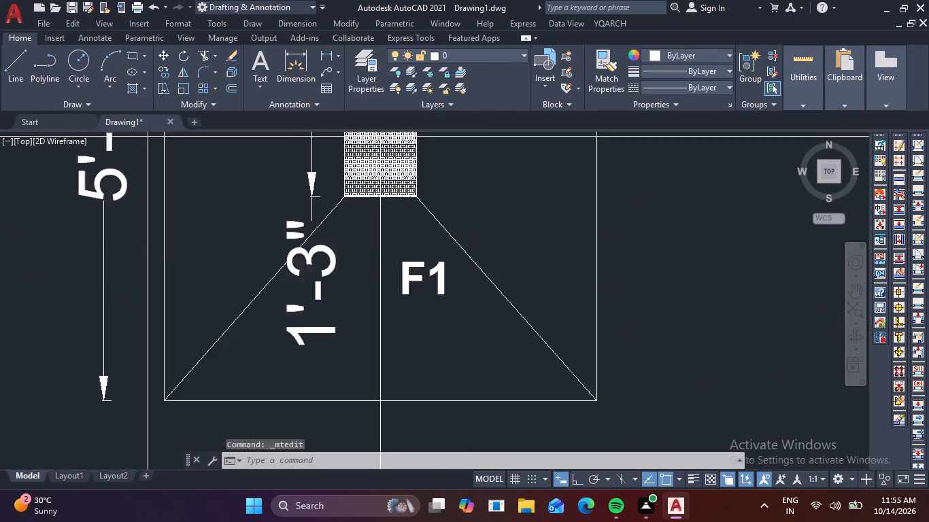
{"action": "double_click", "coordinate": [390, 271]}
{"action": "double_click", "coordinate": [391, 260]}
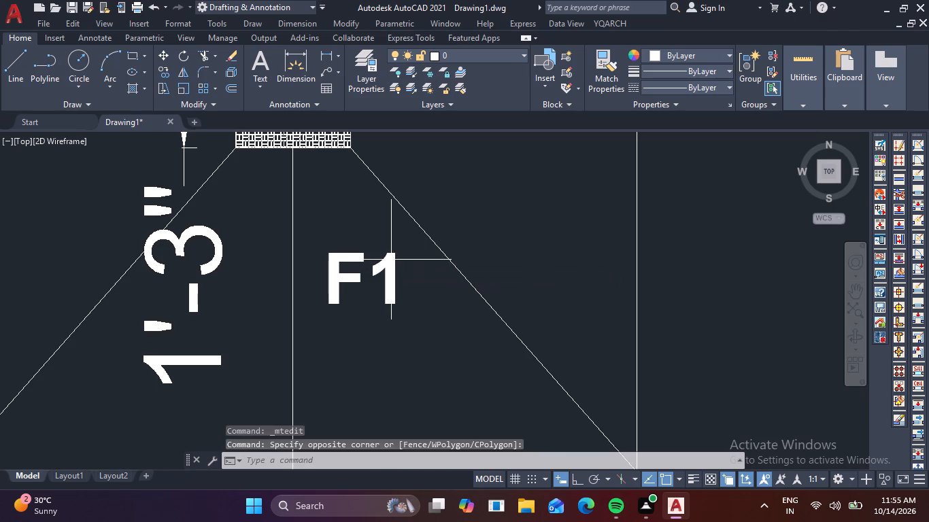
{"action": "double_click", "coordinate": [394, 256]}
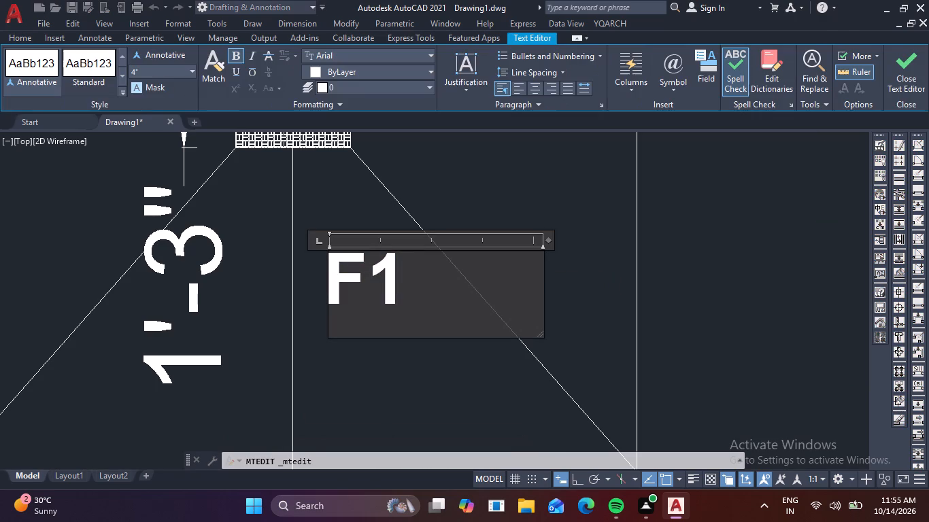
{"action": "key", "text": "BackSpace"}
{"action": "key", "text": "5"}
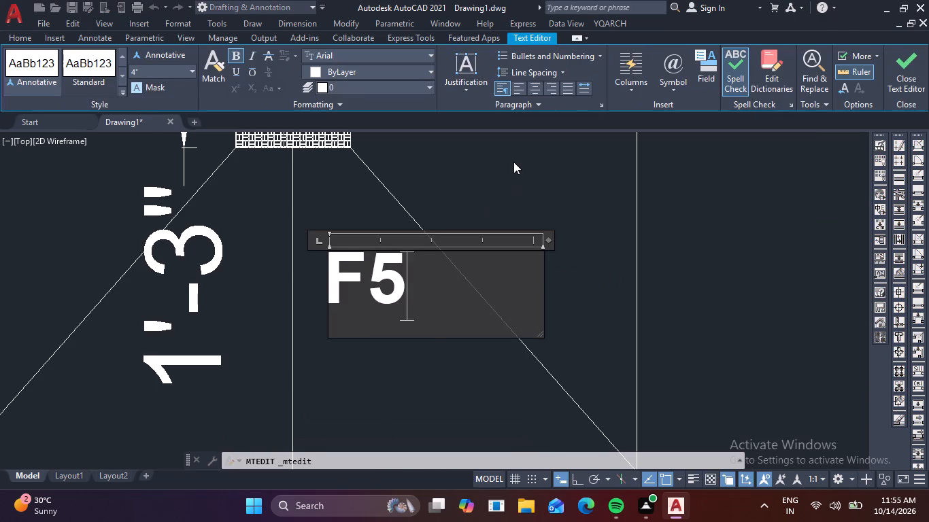
{"action": "left_click", "coordinate": [513, 162]}
Change the F1 label in the right footing of the second row from the bottom to F6.
{"action": "scroll", "coordinate": [540, 157], "scroll_direction": "down", "scroll_amount": 3}
{"action": "scroll", "coordinate": [607, 173], "scroll_direction": "down", "scroll_amount": 1}
{"action": "scroll", "coordinate": [660, 192], "scroll_direction": "down", "scroll_amount": 4}
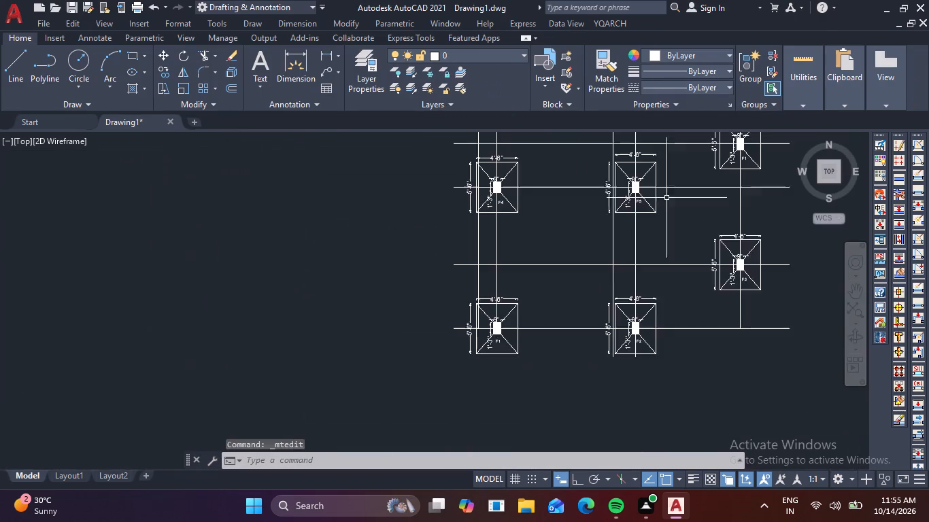
{"action": "middle_click_drag", "start_coordinate": [683, 195], "coordinate": [507, 332]}
{"action": "scroll", "coordinate": [590, 271], "scroll_direction": "up", "scroll_amount": 4}
{"action": "middle_click_drag", "start_coordinate": [473, 377], "coordinate": [464, 272]}
{"action": "scroll", "coordinate": [464, 268], "scroll_direction": "up", "scroll_amount": 1}
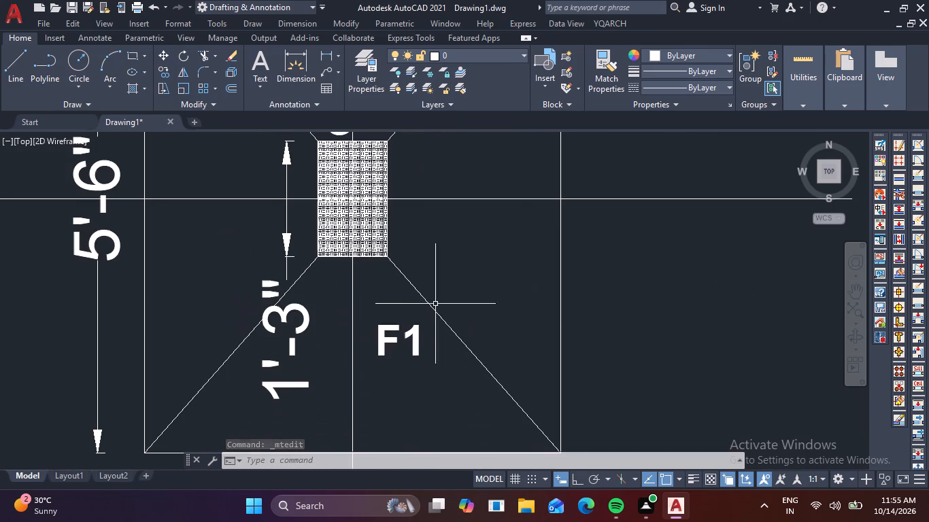
{"action": "left_click", "coordinate": [416, 342]}
{"action": "left_click", "coordinate": [419, 334]}
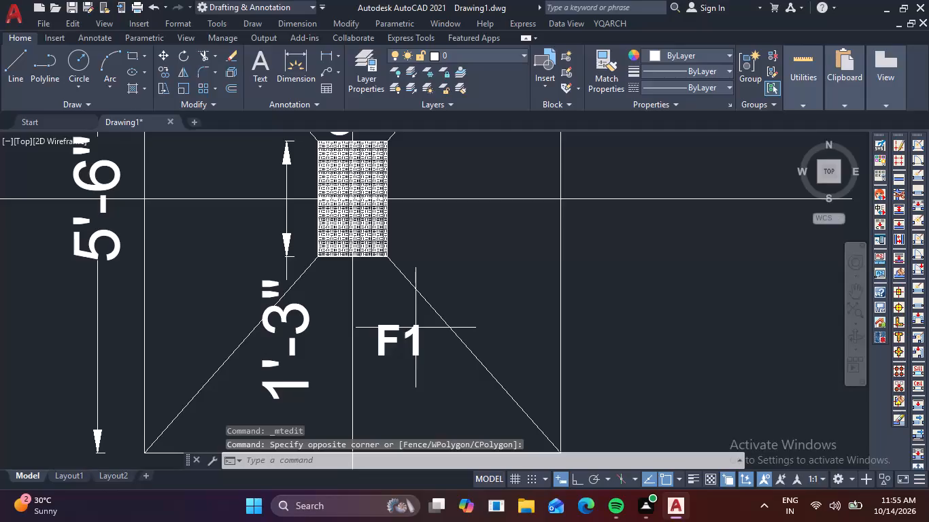
{"action": "left_click", "coordinate": [416, 328]}
{"action": "double_click", "coordinate": [416, 328]}
{"action": "triple_click", "coordinate": [412, 335]}
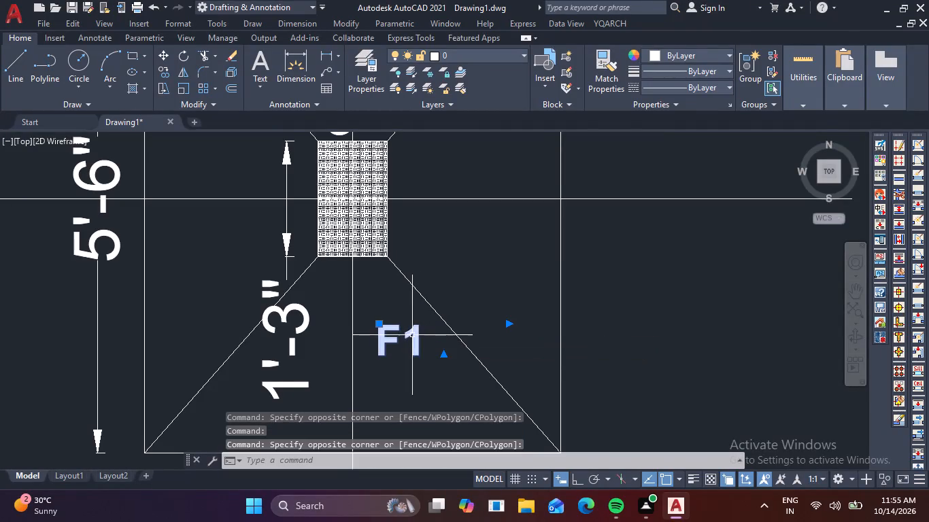
{"action": "key", "text": "Right"}
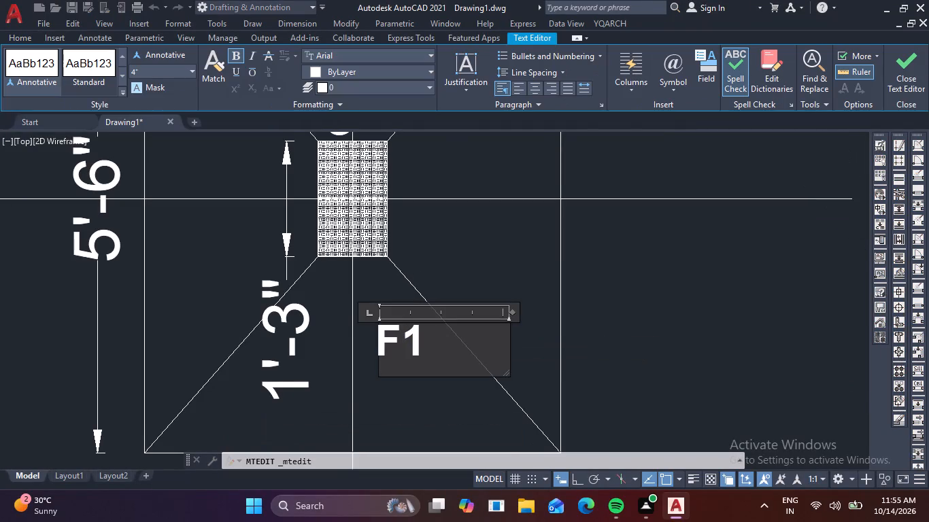
{"action": "key", "text": "BackSpace"}
{"action": "key", "text": "6"}
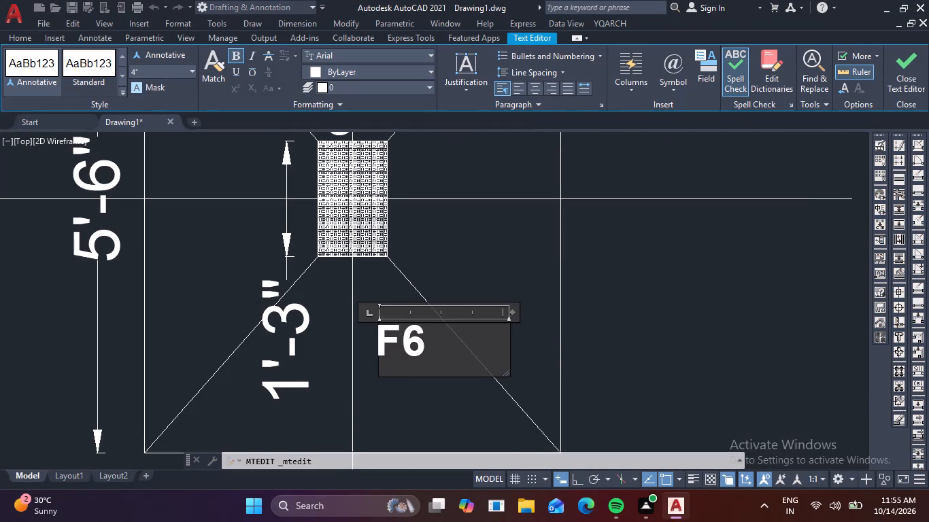
{"action": "left_click", "coordinate": [233, 273]}
Change the F1 label in the left footing of the second row from the top to F7.
{"action": "scroll", "coordinate": [233, 273], "scroll_direction": "down", "scroll_amount": 5}
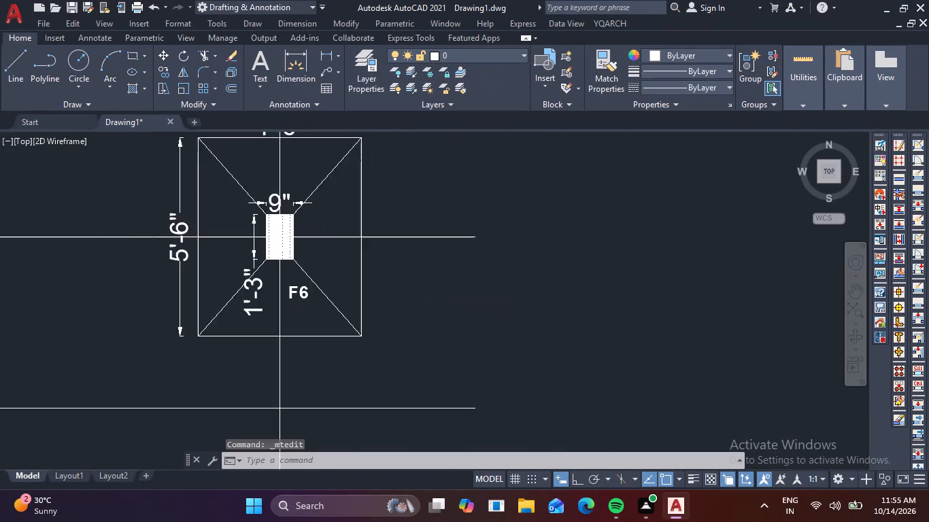
{"action": "middle_click_drag", "start_coordinate": [311, 356], "coordinate": [325, 364]}
{"action": "scroll", "coordinate": [195, 233], "scroll_direction": "down", "scroll_amount": 2}
{"action": "middle_click_drag", "start_coordinate": [188, 232], "coordinate": [297, 351]}
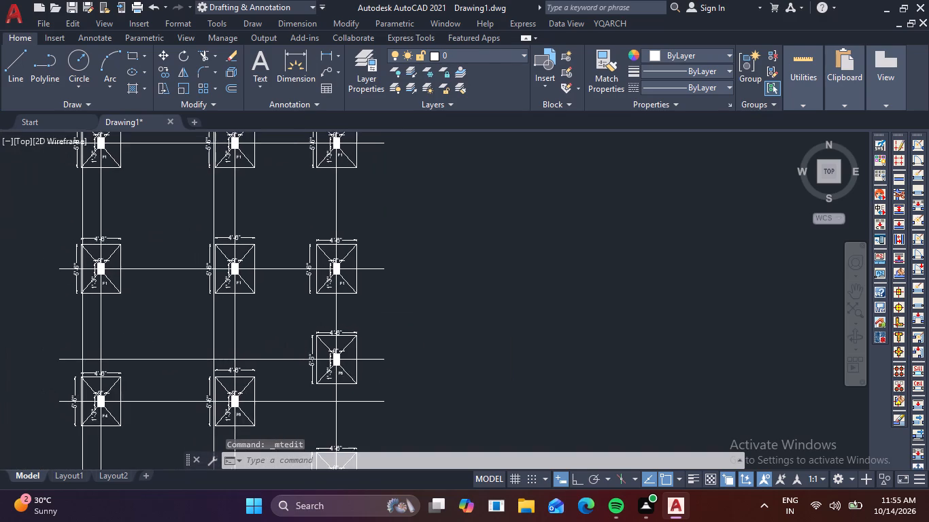
{"action": "middle_click_drag", "start_coordinate": [297, 351], "coordinate": [313, 348]}
{"action": "scroll", "coordinate": [131, 279], "scroll_direction": "up", "scroll_amount": 4}
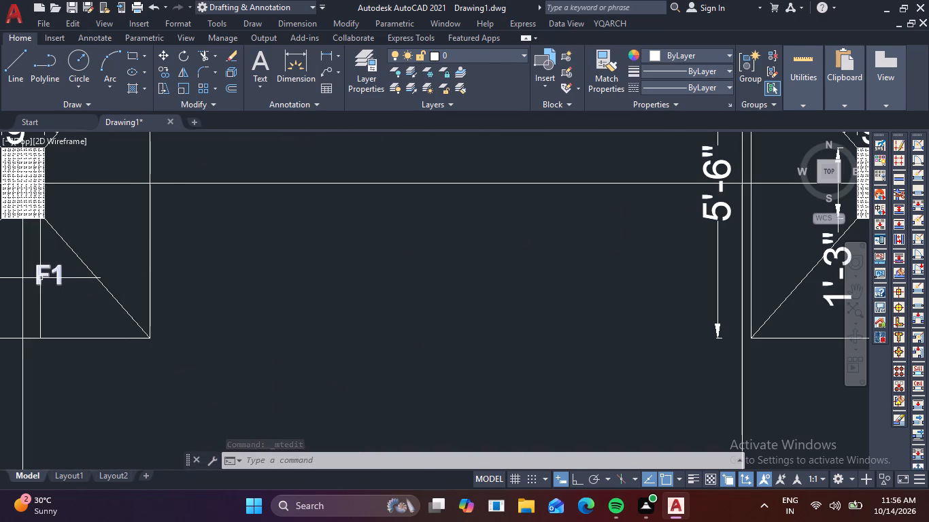
{"action": "double_click", "coordinate": [40, 278]}
{"action": "left_click", "coordinate": [80, 276]}
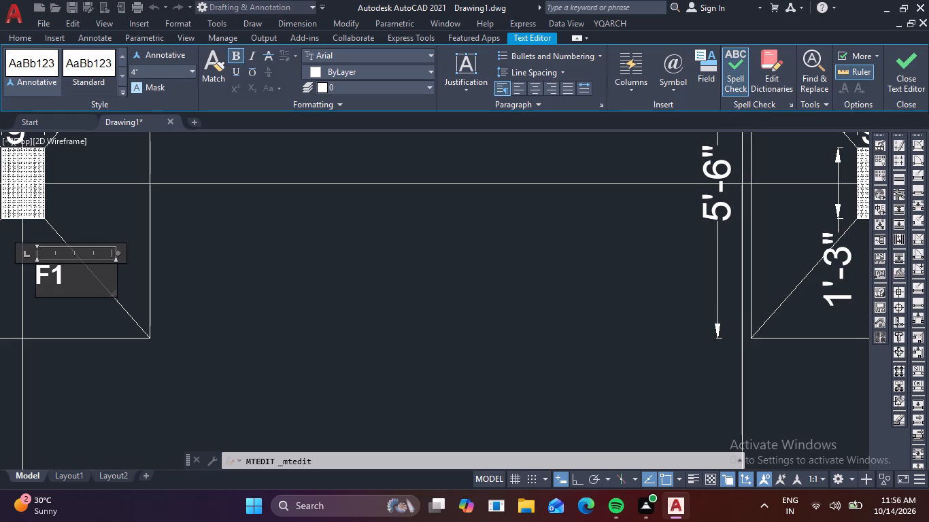
{"action": "scroll", "coordinate": [263, 268], "scroll_direction": "down", "scroll_amount": 3}
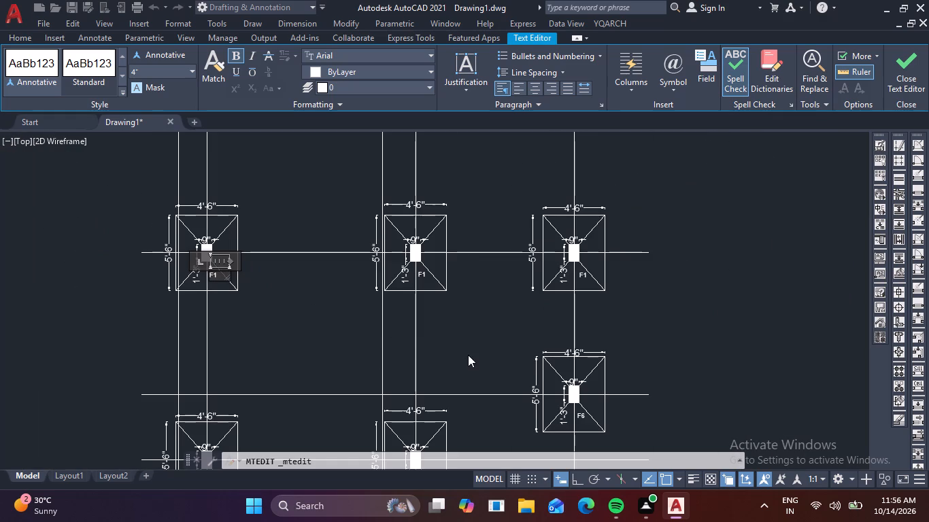
{"action": "scroll", "coordinate": [343, 318], "scroll_direction": "up", "scroll_amount": 2}
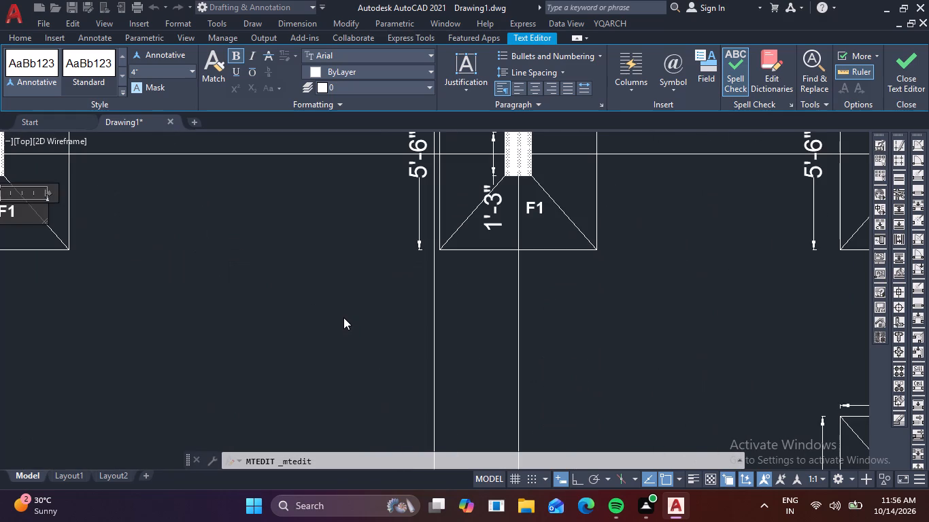
{"action": "key", "text": "BackSpace"}
{"action": "key", "text": "7"}
{"action": "left_click", "coordinate": [536, 215]}
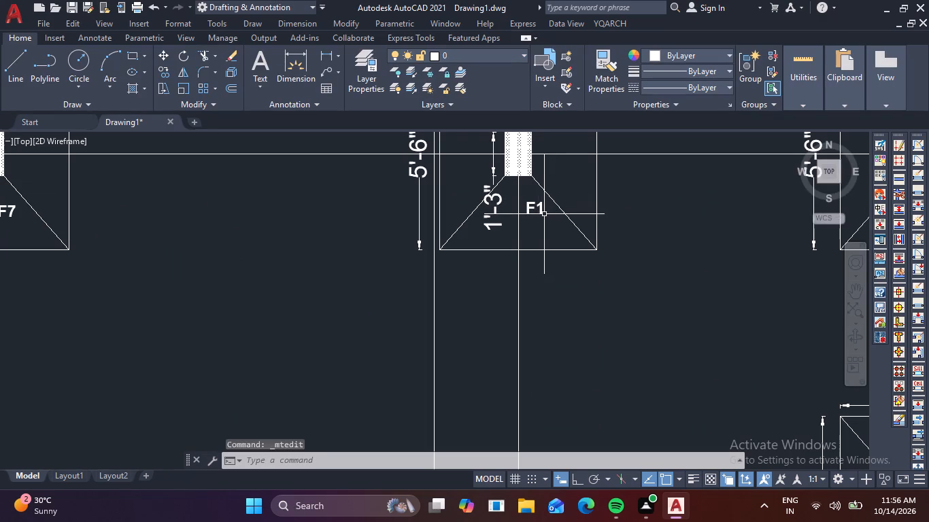
Change the F1 label in the middle footing of the second row from the top to F8.
{"action": "double_click", "coordinate": [542, 212]}
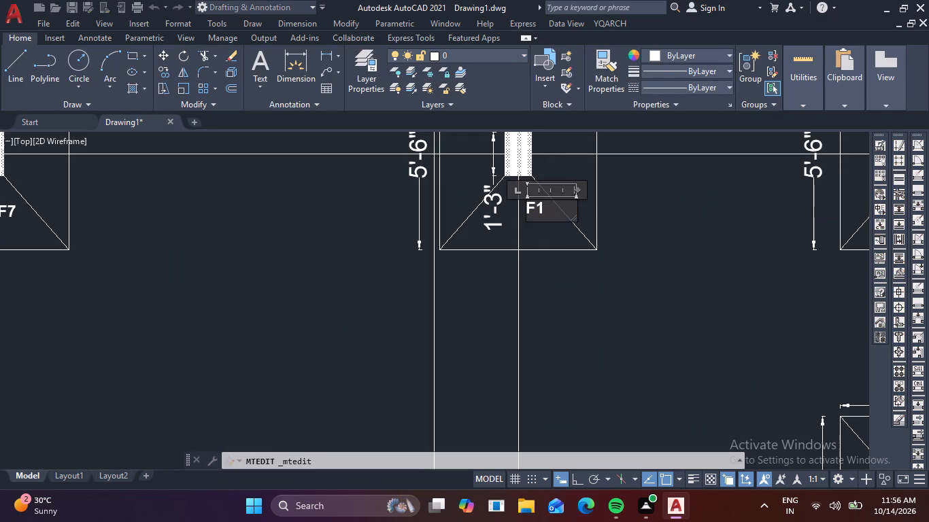
{"action": "key", "text": "BackSpace"}
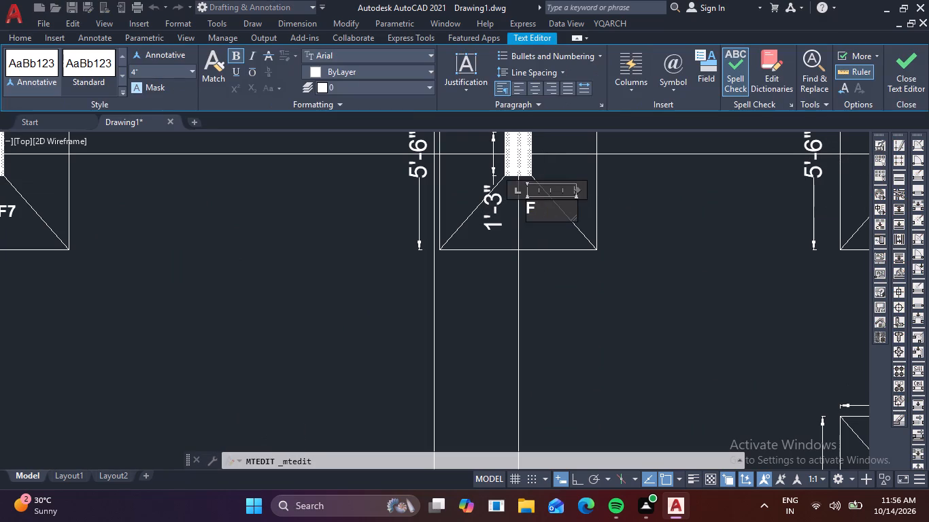
{"action": "key", "text": "8"}
{"action": "left_click", "coordinate": [666, 184]}
Change the F1 label in the right footing of the second row from the top to F9.
{"action": "middle_click_drag", "start_coordinate": [700, 193], "coordinate": [317, 266]}
{"action": "scroll", "coordinate": [597, 294], "scroll_direction": "up", "scroll_amount": 3}
{"action": "double_click", "coordinate": [501, 241]}
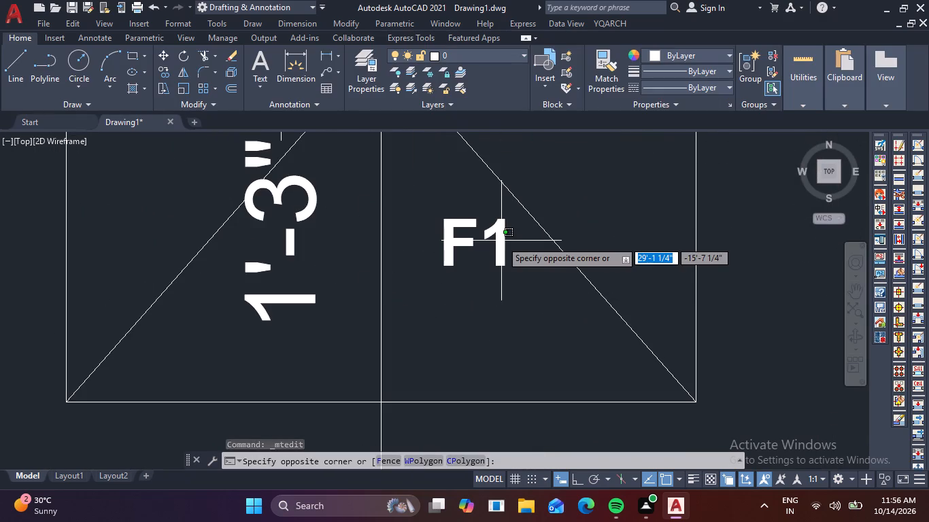
{"action": "left_click", "coordinate": [500, 256]}
{"action": "left_click", "coordinate": [501, 267]}
{"action": "left_click", "coordinate": [501, 263]}
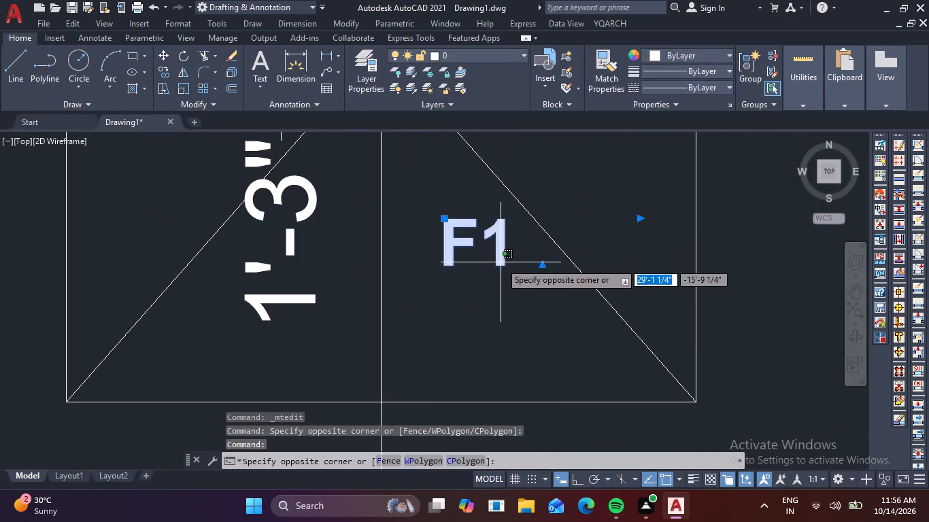
{"action": "left_click", "coordinate": [504, 254]}
{"action": "double_click", "coordinate": [499, 247]}
{"action": "left_click", "coordinate": [503, 247]}
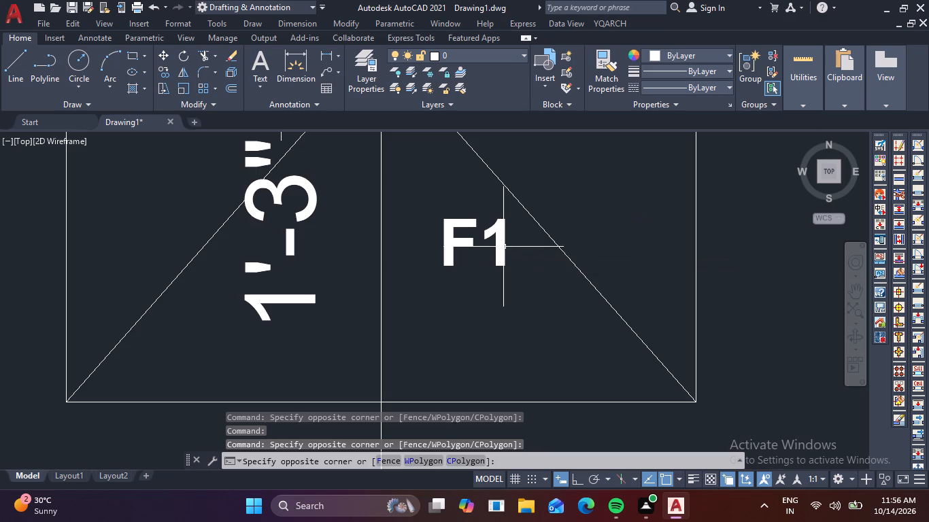
{"action": "triple_click", "coordinate": [499, 246]}
{"action": "left_click", "coordinate": [502, 232]}
{"action": "double_click", "coordinate": [501, 226]}
{"action": "left_click_drag", "start_coordinate": [501, 226], "coordinate": [494, 230]}
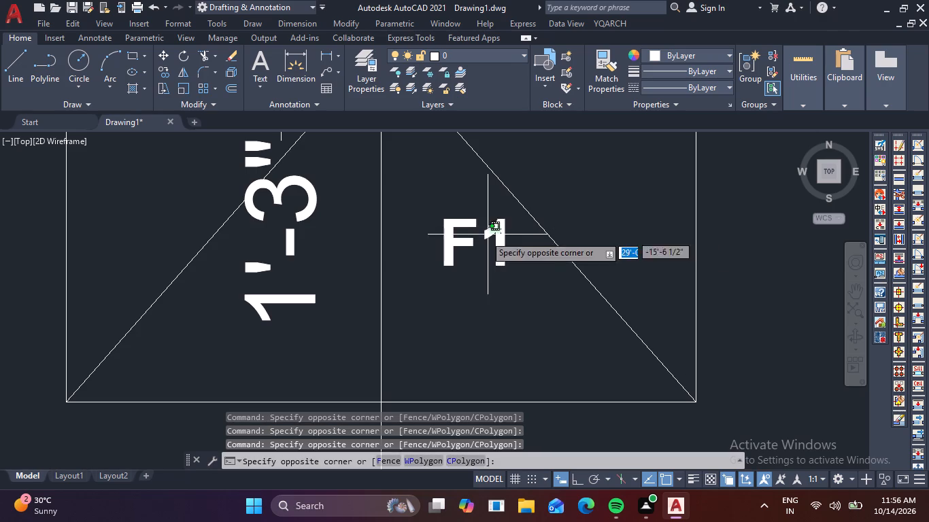
{"action": "double_click", "coordinate": [466, 243]}
{"action": "double_click", "coordinate": [462, 244]}
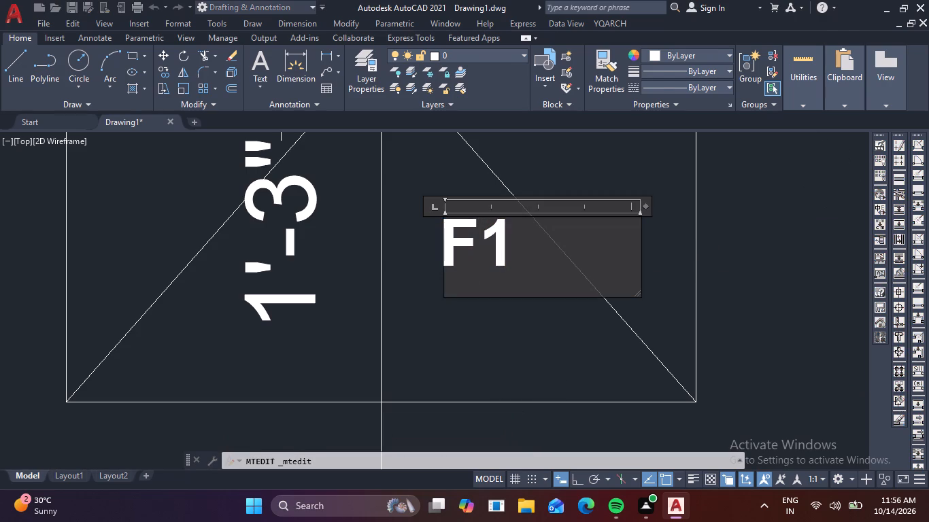
{"action": "key", "text": "Right"}
{"action": "scroll", "coordinate": [513, 253], "scroll_direction": "down", "scroll_amount": 3}
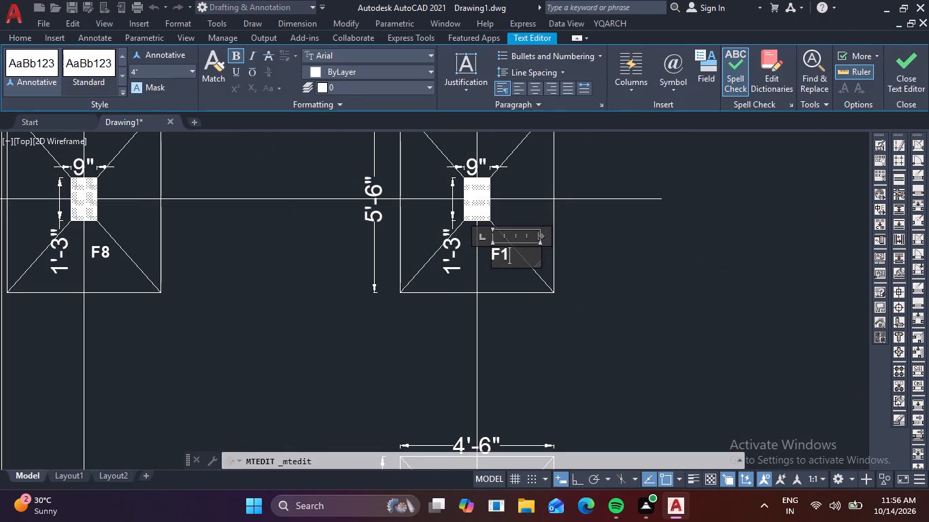
{"action": "key", "text": "BackSpace"}
{"action": "key", "text": "9"}
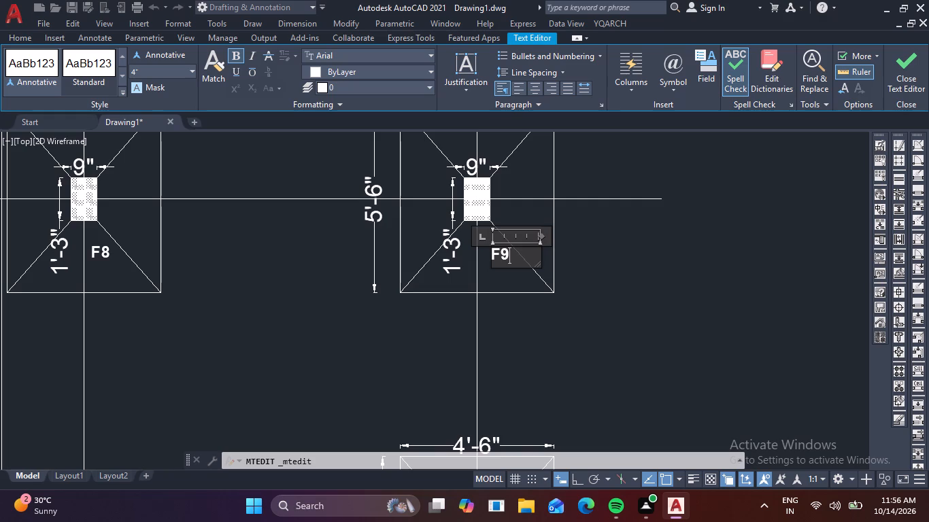
{"action": "left_click", "coordinate": [301, 275]}
Change the F1 label in the left footing of the top row to F10.
{"action": "scroll", "coordinate": [301, 275], "scroll_direction": "down", "scroll_amount": 1}
{"action": "middle_click_drag", "start_coordinate": [288, 270], "coordinate": [354, 407]}
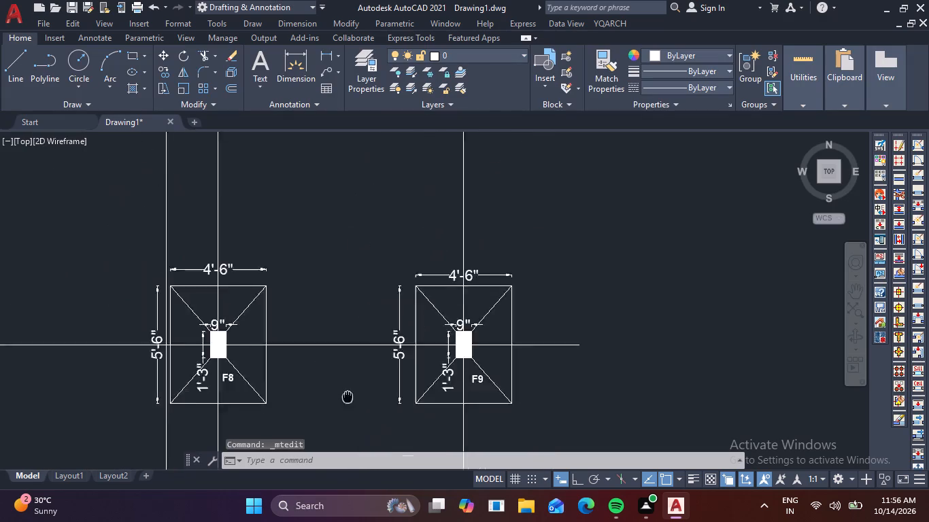
{"action": "middle_click_drag", "start_coordinate": [354, 407], "coordinate": [375, 434]}
{"action": "scroll", "coordinate": [377, 436], "scroll_direction": "down", "scroll_amount": 1}
{"action": "scroll", "coordinate": [339, 315], "scroll_direction": "down", "scroll_amount": 1}
{"action": "scroll", "coordinate": [184, 261], "scroll_direction": "up", "scroll_amount": 4}
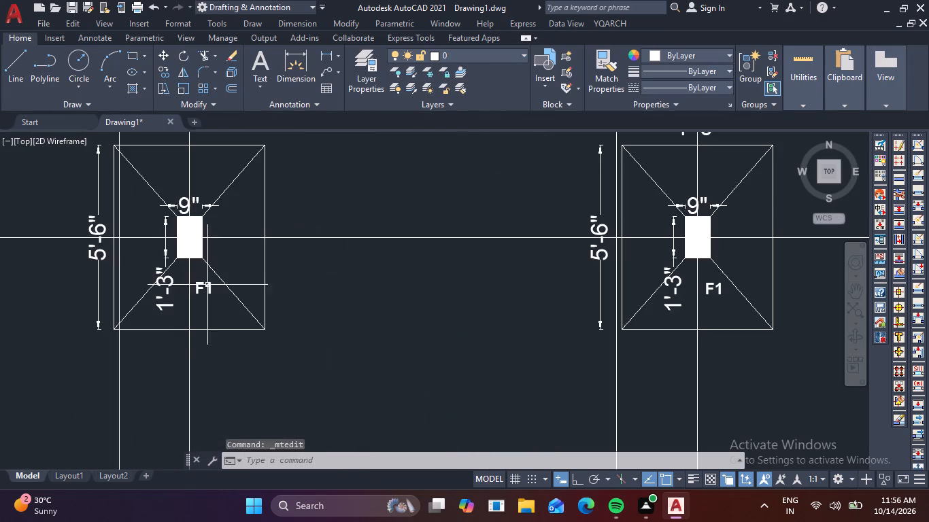
{"action": "scroll", "coordinate": [210, 292], "scroll_direction": "up", "scroll_amount": 3}
{"action": "left_click", "coordinate": [203, 281]}
{"action": "left_click", "coordinate": [205, 256]}
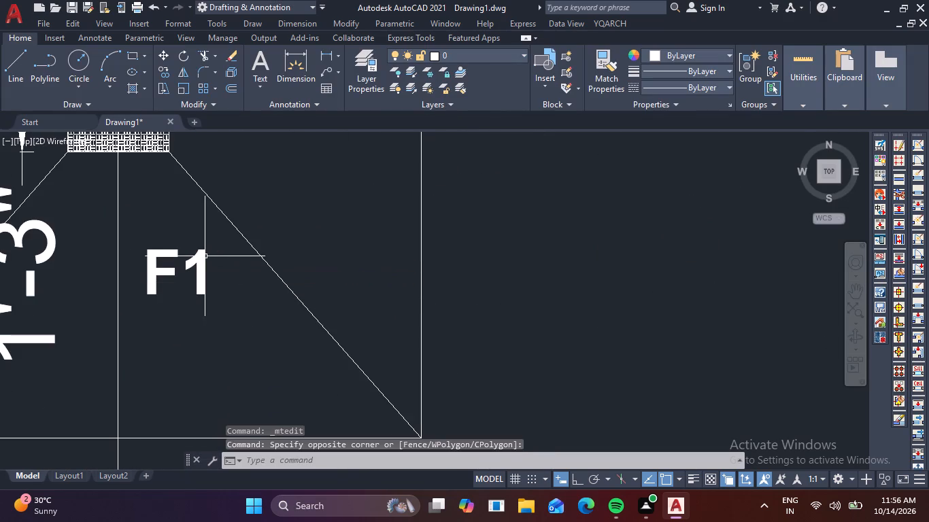
{"action": "double_click", "coordinate": [203, 253]}
{"action": "double_click", "coordinate": [202, 264]}
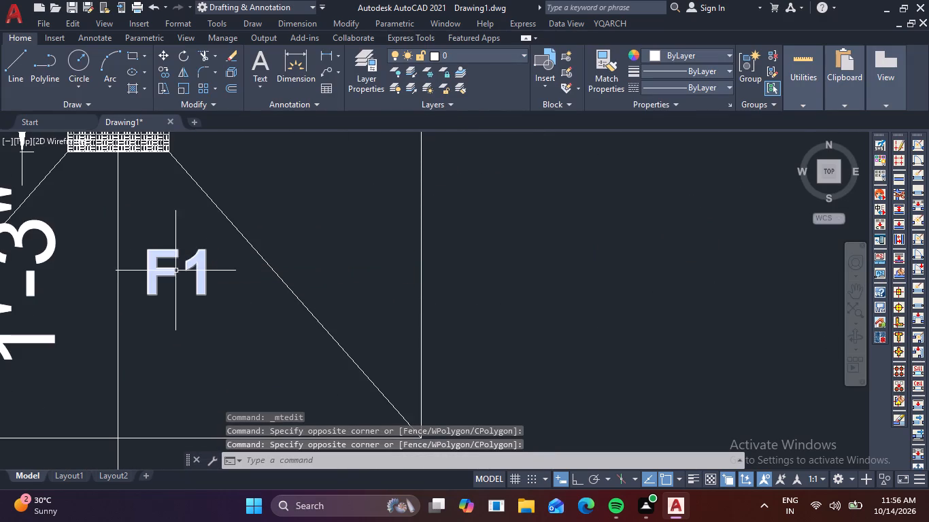
{"action": "left_click", "coordinate": [173, 273]}
{"action": "double_click", "coordinate": [166, 271]}
{"action": "left_click", "coordinate": [197, 289]}
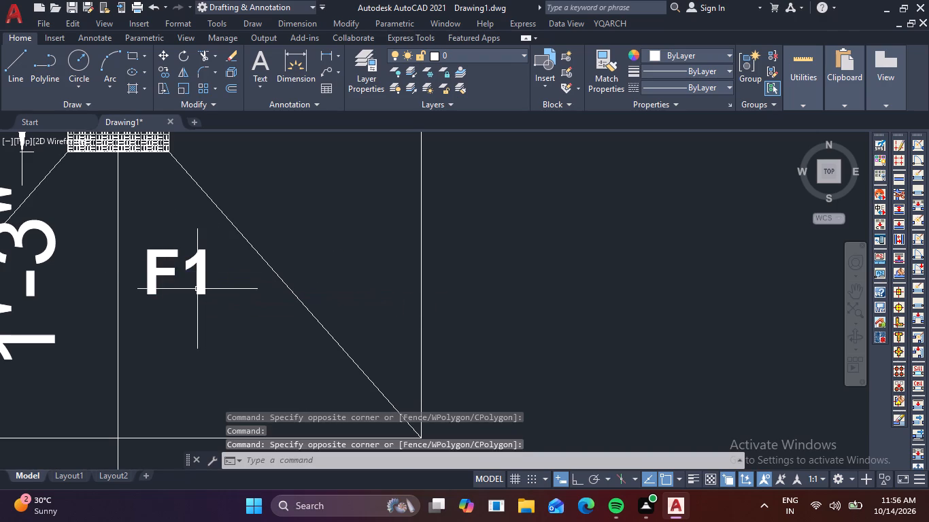
{"action": "double_click", "coordinate": [197, 290]}
{"action": "key", "text": "Right"}
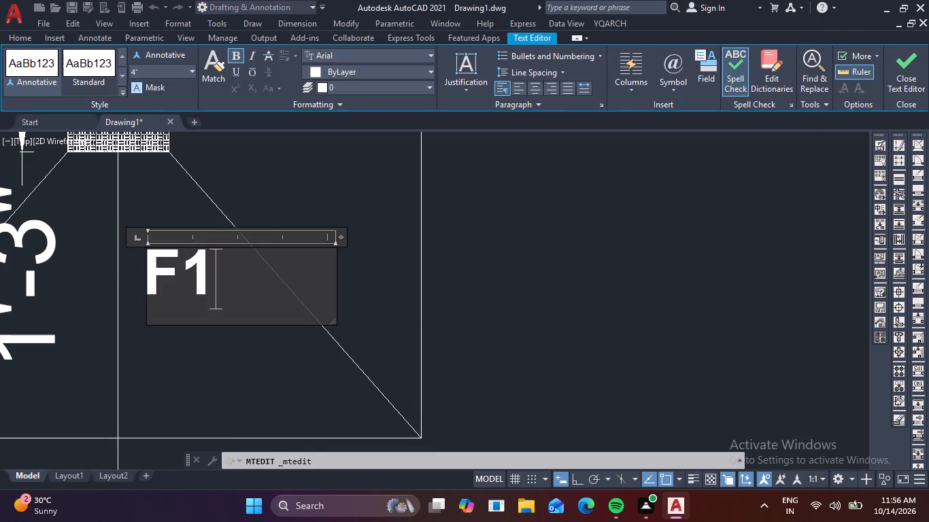
{"action": "key", "text": "0"}
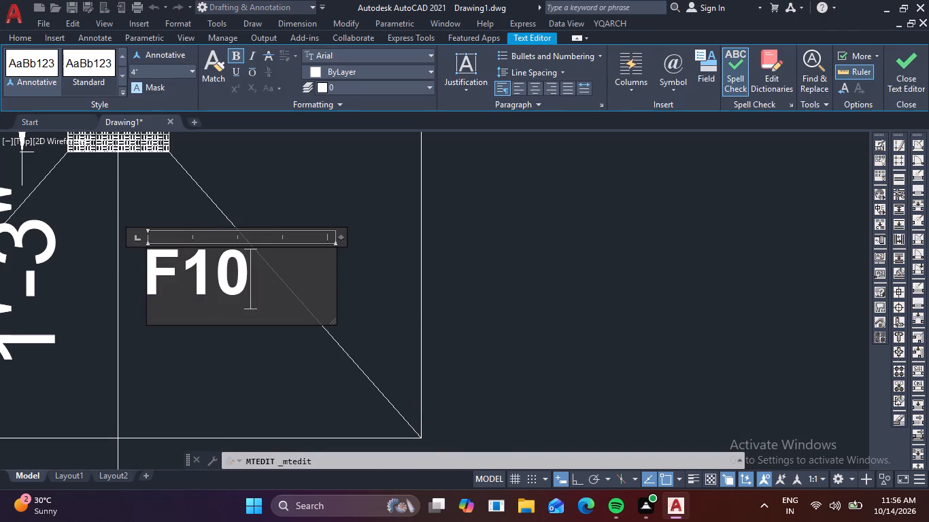
{"action": "left_click", "coordinate": [496, 243]}
Change the F1 label in the middle footing of the top row to F11.
{"action": "scroll", "coordinate": [496, 247], "scroll_direction": "down", "scroll_amount": 2}
{"action": "middle_click_drag", "start_coordinate": [537, 257], "coordinate": [139, 265]}
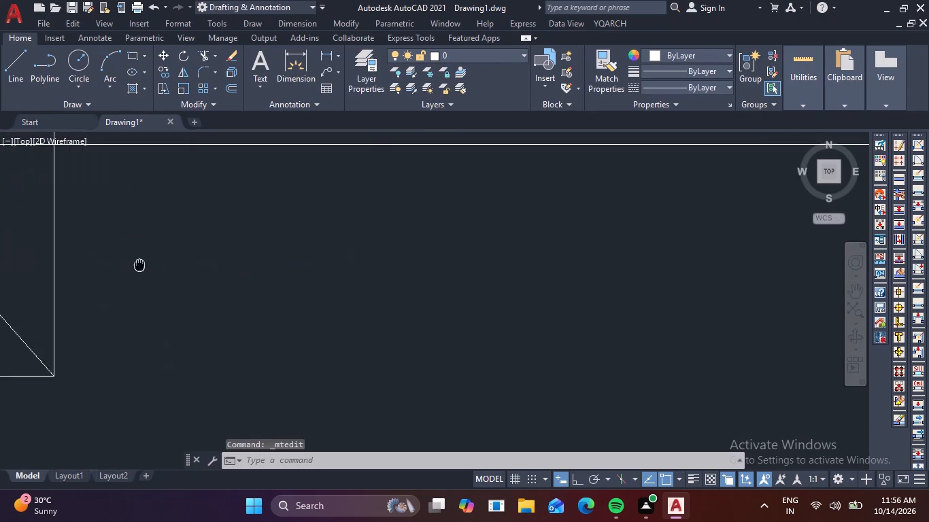
{"action": "scroll", "coordinate": [397, 275], "scroll_direction": "down", "scroll_amount": 3}
{"action": "scroll", "coordinate": [606, 278], "scroll_direction": "up", "scroll_amount": 4}
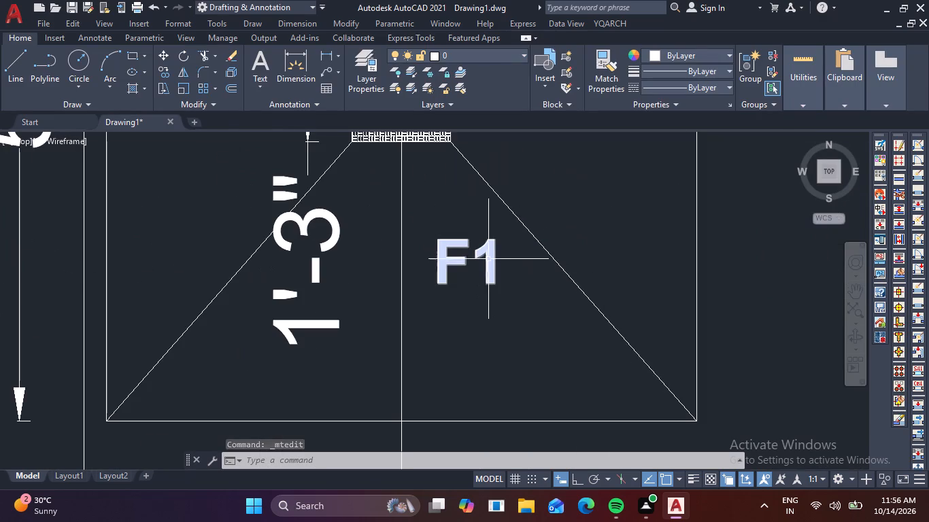
{"action": "double_click", "coordinate": [490, 258]}
{"action": "left_click", "coordinate": [488, 252]}
{"action": "double_click", "coordinate": [491, 241]}
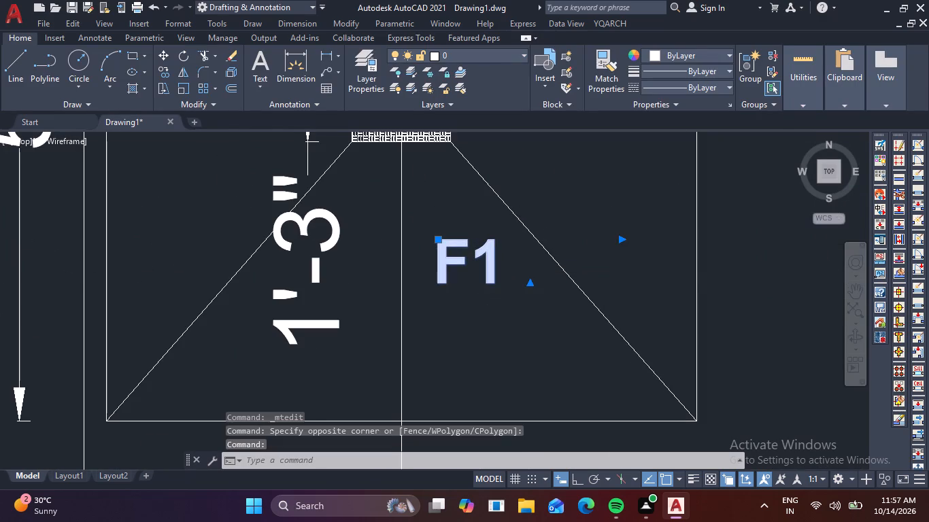
{"action": "key", "text": "1"}
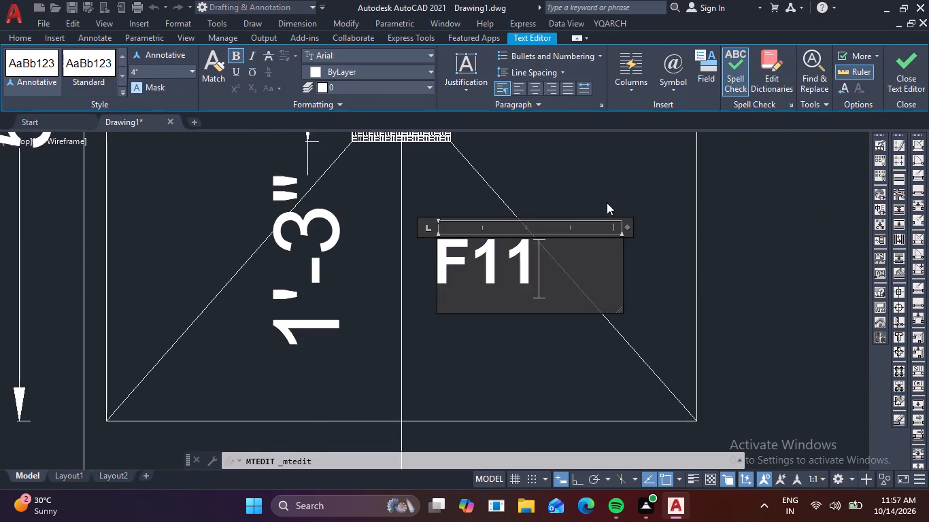
{"action": "left_click", "coordinate": [610, 190]}
Change the F1 label in the right footing of the top row to F12.
{"action": "scroll", "coordinate": [618, 185], "scroll_direction": "down", "scroll_amount": 2}
{"action": "middle_click_drag", "start_coordinate": [626, 217], "coordinate": [323, 301]}
{"action": "scroll", "coordinate": [360, 283], "scroll_direction": "down", "scroll_amount": 3}
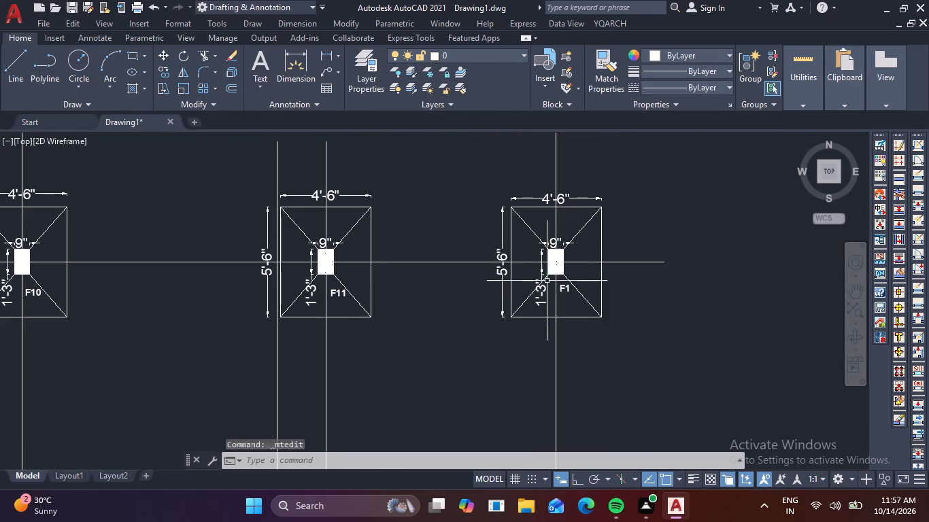
{"action": "scroll", "coordinate": [567, 297], "scroll_direction": "up", "scroll_amount": 5}
{"action": "double_click", "coordinate": [533, 233]}
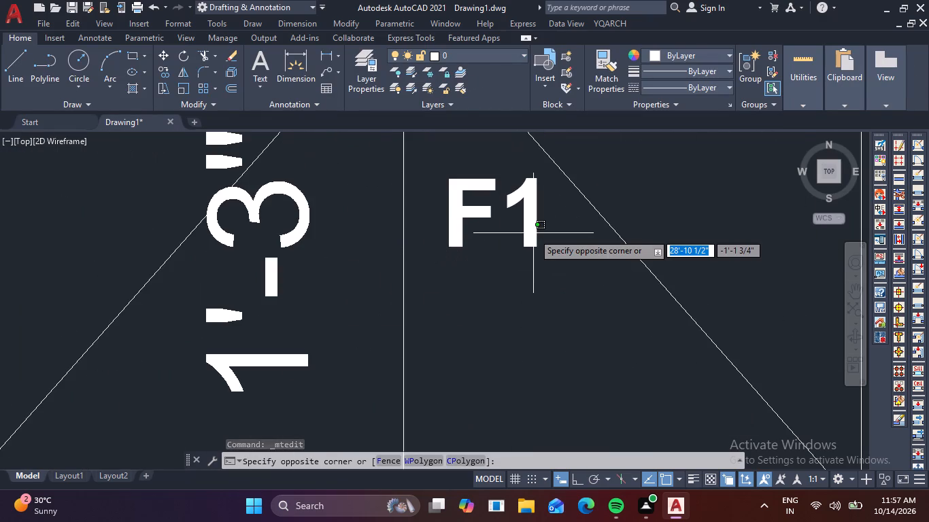
{"action": "triple_click", "coordinate": [532, 177]}
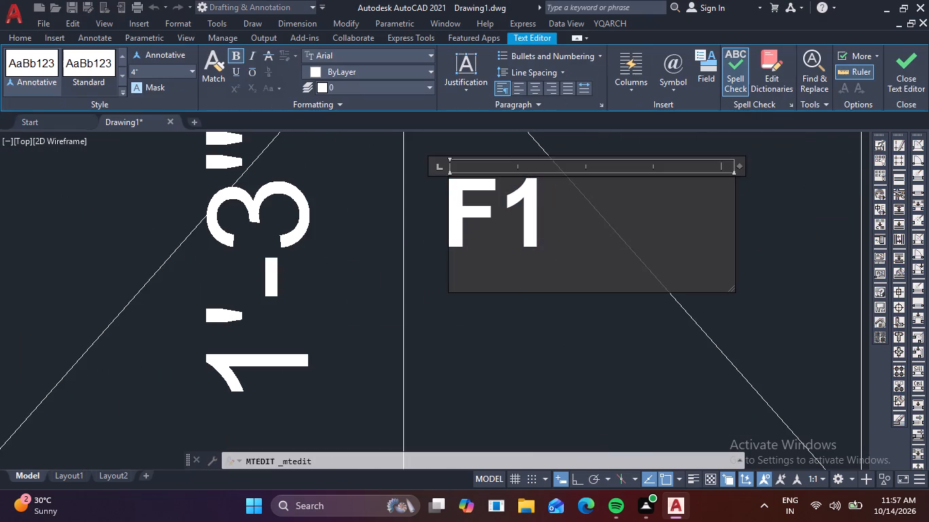
{"action": "key", "text": "2"}
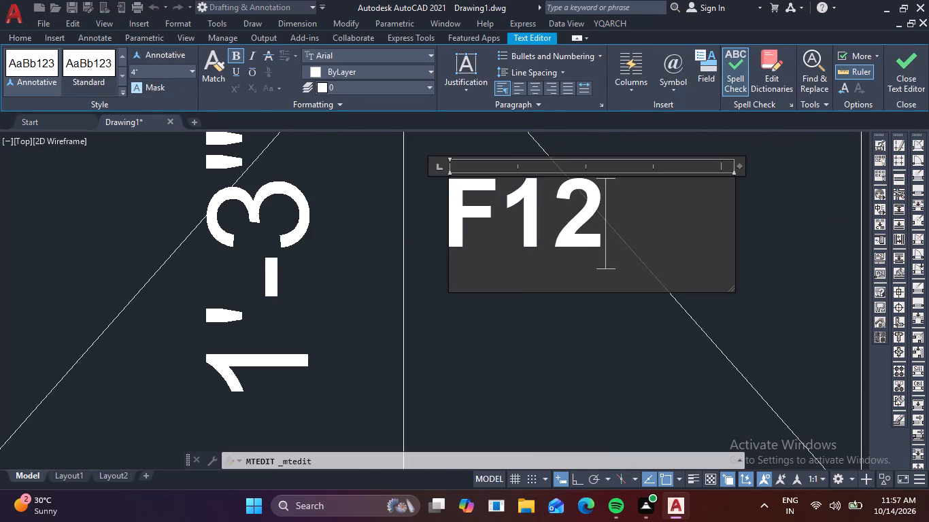
{"action": "left_click", "coordinate": [477, 343]}
Move the F12 label slightly left, closer to the footing's vertical grid line, clear of the sloping diagonal.
{"action": "left_click", "coordinate": [453, 207]}
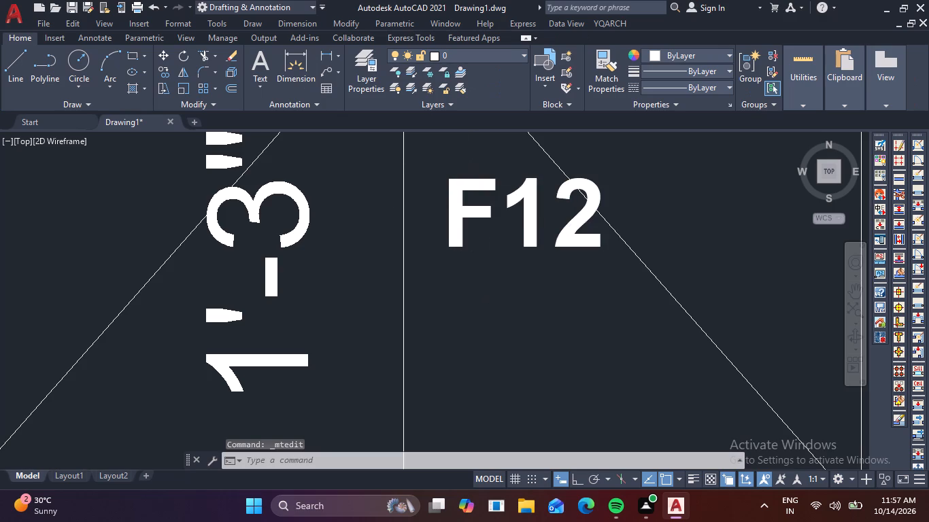
{"action": "left_click", "coordinate": [462, 207]}
{"action": "left_click_drag", "start_coordinate": [524, 258], "coordinate": [511, 247]}
{"action": "left_click", "coordinate": [475, 220]}
{"action": "left_click_drag", "start_coordinate": [488, 264], "coordinate": [482, 239]}
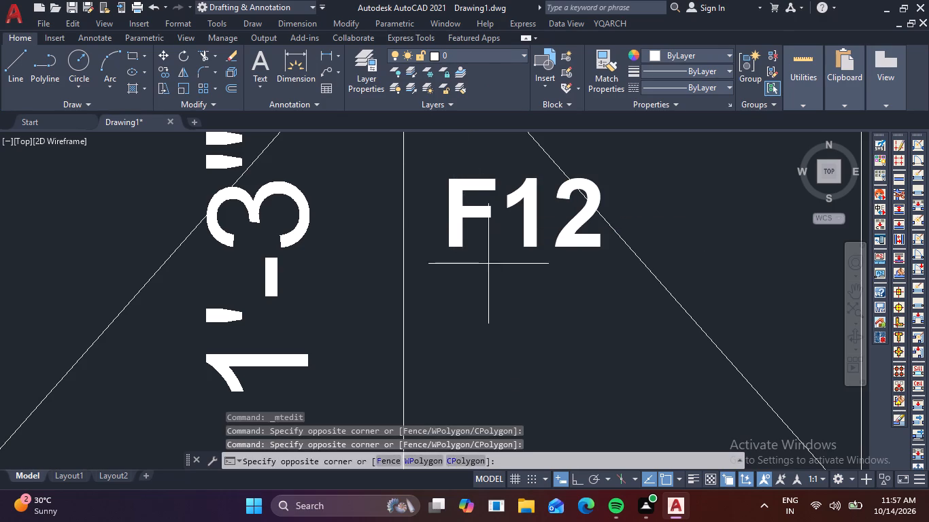
{"action": "left_click_drag", "start_coordinate": [482, 239], "coordinate": [454, 201]}
{"action": "left_click_drag", "start_coordinate": [436, 189], "coordinate": [431, 183]}
{"action": "key", "text": "m"}
{"action": "key", "text": "space"}
{"action": "left_click", "coordinate": [456, 202]}
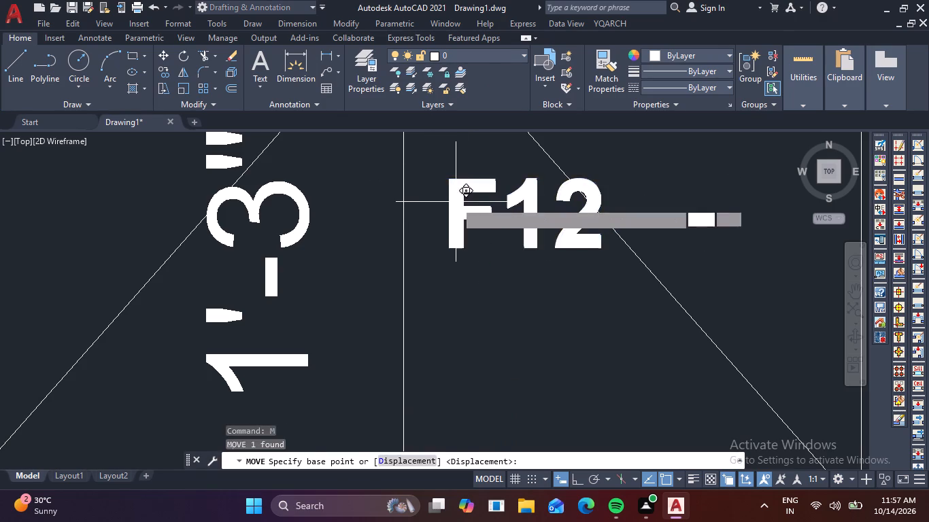
{"action": "left_click", "coordinate": [424, 213]}
Delete the hatch from the column rectangle in footing F1, keeping its outline.
{"action": "scroll", "coordinate": [430, 228], "scroll_direction": "down", "scroll_amount": 3}
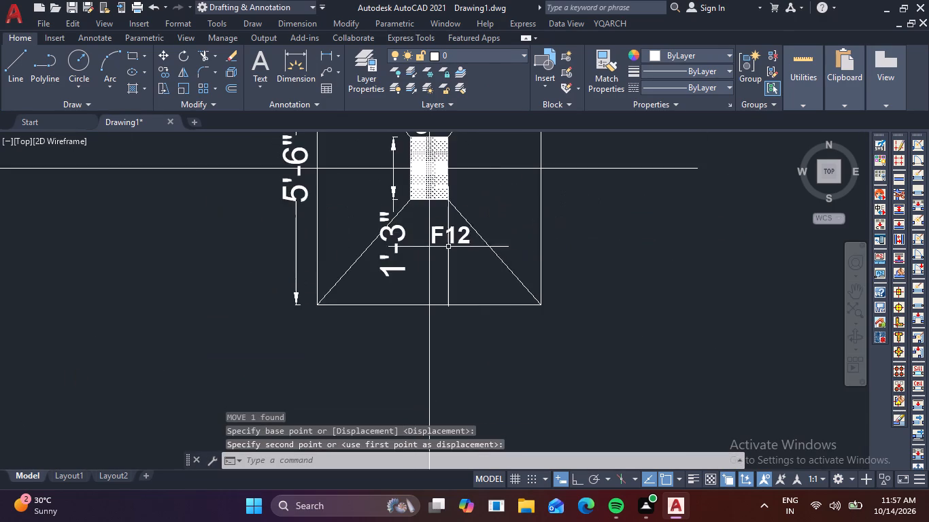
{"action": "scroll", "coordinate": [531, 266], "scroll_direction": "down", "scroll_amount": 1}
{"action": "scroll", "coordinate": [586, 270], "scroll_direction": "down", "scroll_amount": 3}
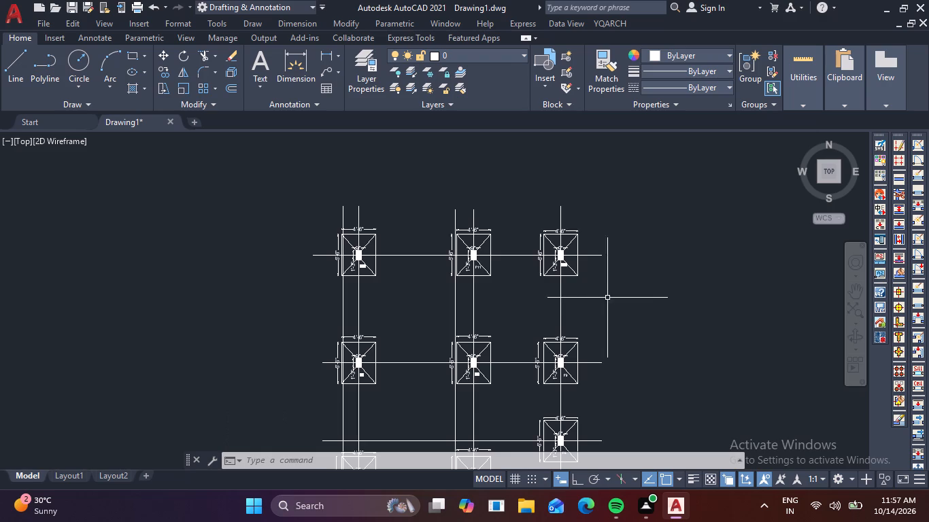
{"action": "middle_click_drag", "start_coordinate": [419, 372], "coordinate": [414, 223]}
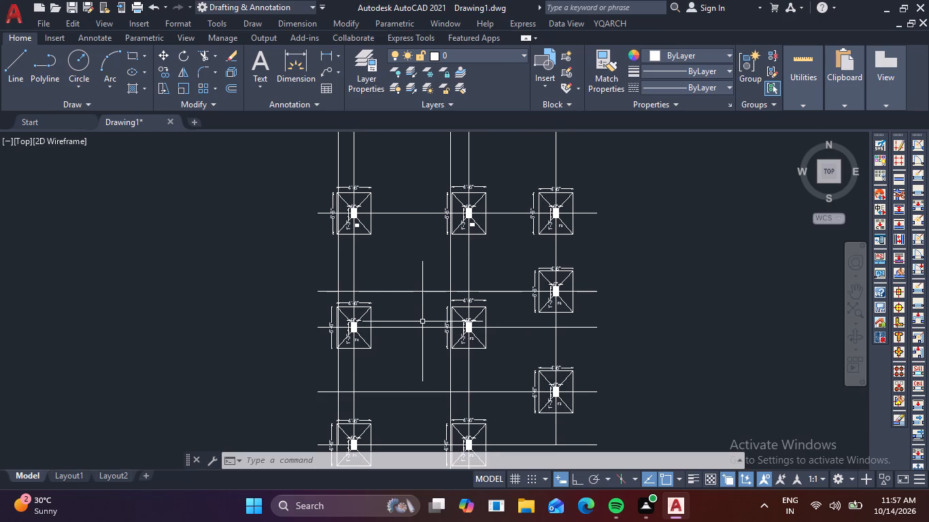
{"action": "middle_click_drag", "start_coordinate": [390, 402], "coordinate": [388, 286]}
{"action": "scroll", "coordinate": [345, 355], "scroll_direction": "up", "scroll_amount": 4}
{"action": "middle_click_drag", "start_coordinate": [366, 302], "coordinate": [366, 315]}
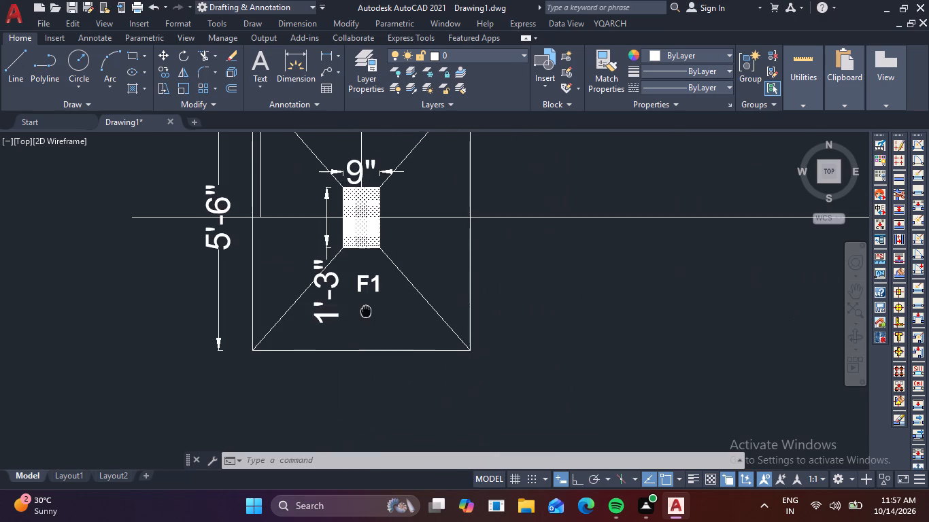
{"action": "middle_click_drag", "start_coordinate": [366, 315], "coordinate": [368, 368]}
{"action": "left_click", "coordinate": [363, 291]}
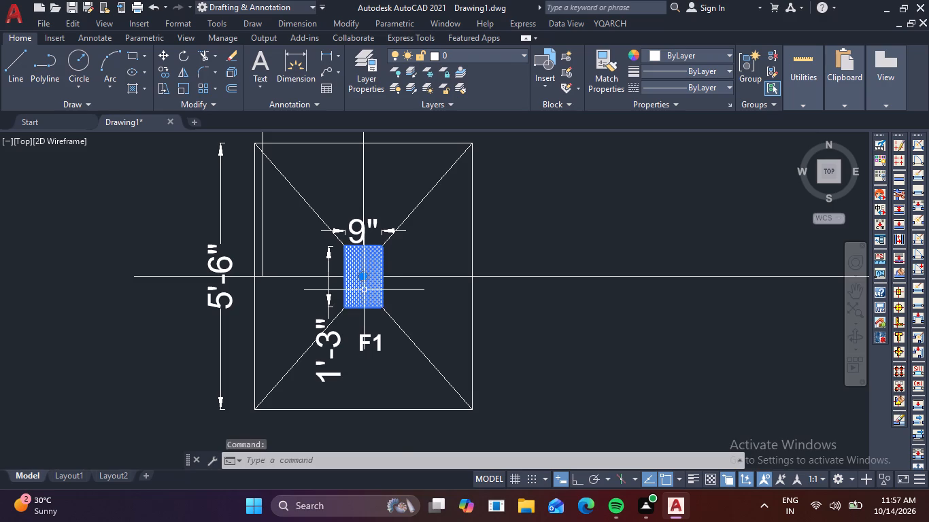
{"action": "key", "text": "Delete"}
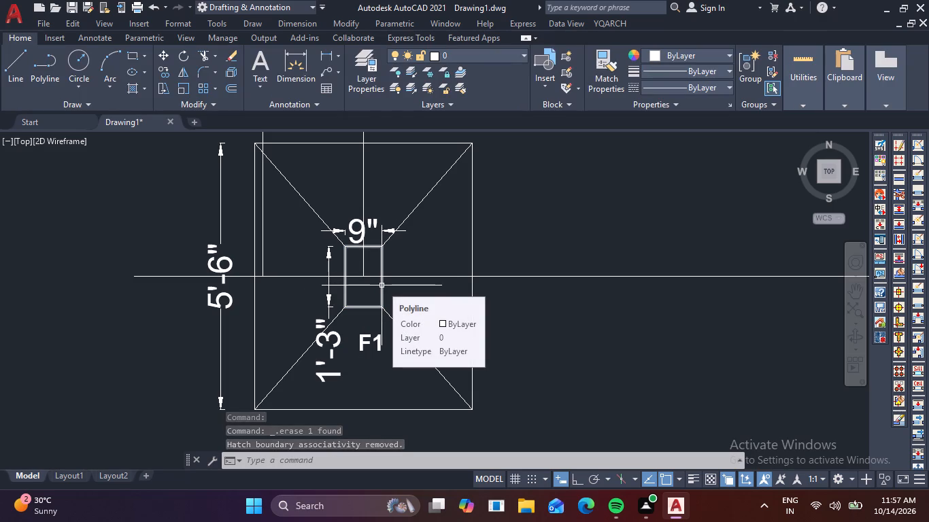
Delete the hatch from the column rectangle in footing F2, keeping its outline.
{"action": "scroll", "coordinate": [382, 285], "scroll_direction": "down", "scroll_amount": 3}
{"action": "scroll", "coordinate": [562, 287], "scroll_direction": "up", "scroll_amount": 3}
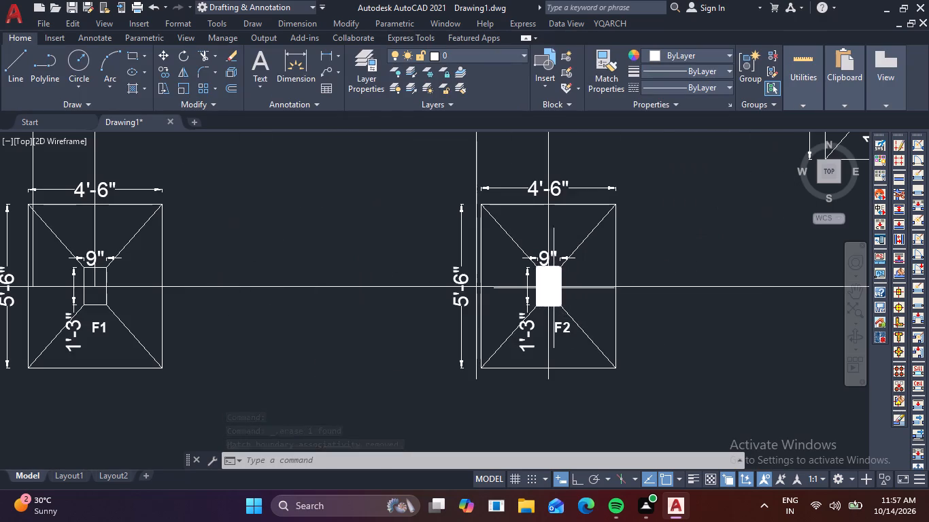
{"action": "left_click", "coordinate": [549, 288]}
{"action": "key", "text": "Delete"}
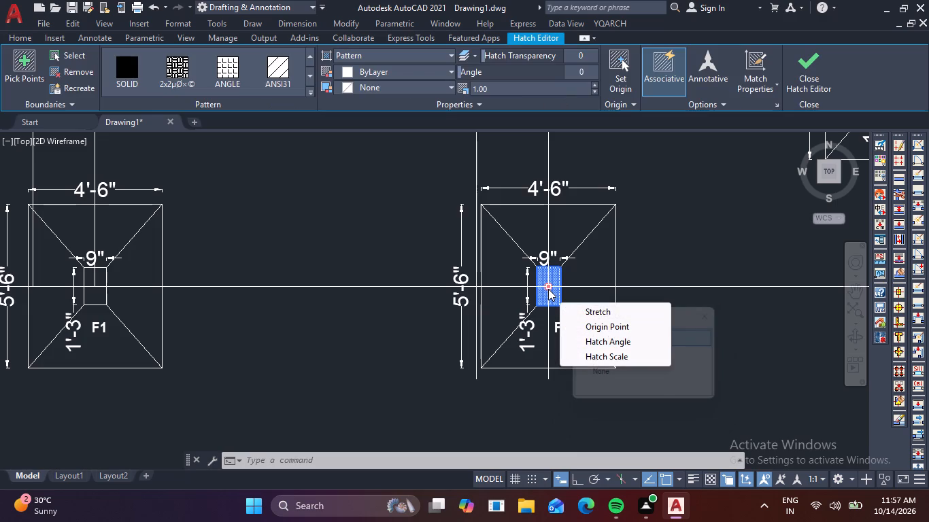
{"action": "key", "text": "Delete"}
{"action": "key", "text": "Delete"}
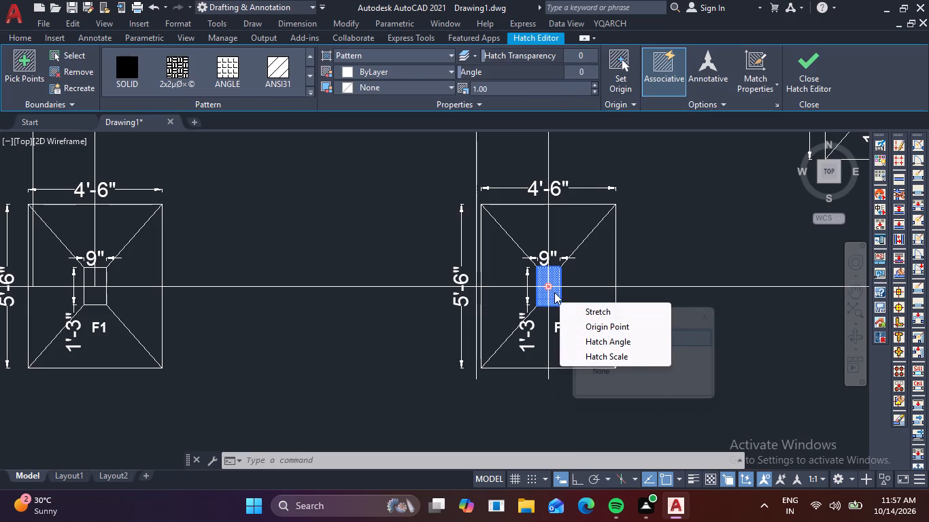
{"action": "left_click", "coordinate": [554, 292]}
{"action": "key", "text": "Delete"}
{"action": "scroll", "coordinate": [554, 289], "scroll_direction": "down", "scroll_amount": 2}
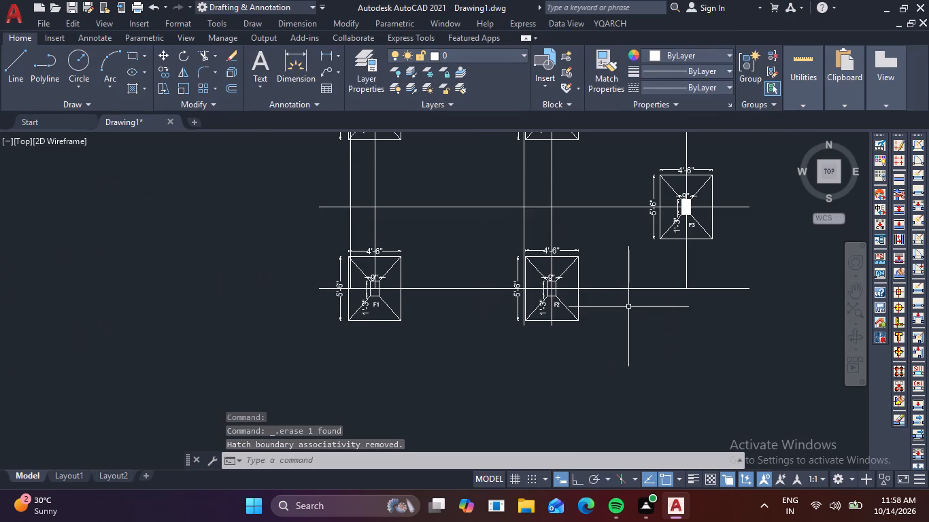
Copy the column rectangle of footing F1 into the empty area below and left of the footing.
{"action": "scroll", "coordinate": [388, 291], "scroll_direction": "up", "scroll_amount": 2}
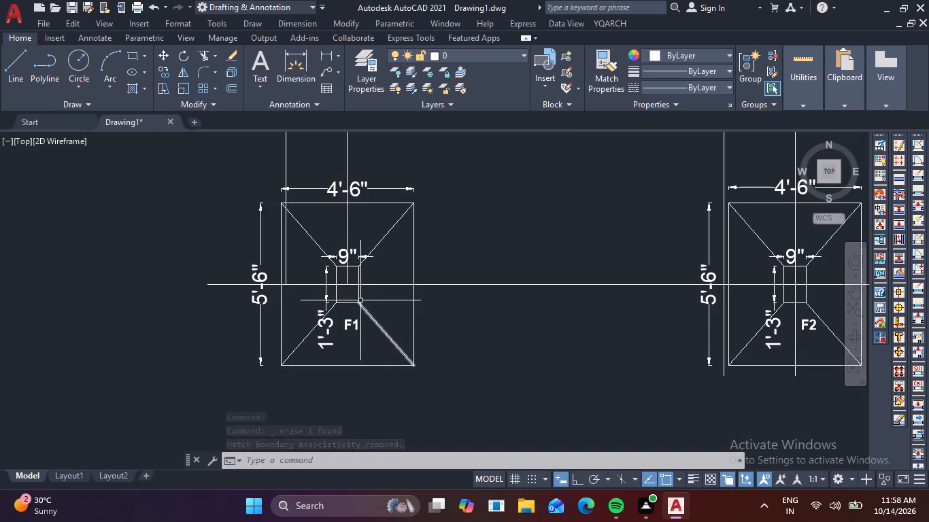
{"action": "left_click", "coordinate": [358, 296]}
{"action": "type", "text": "CO"}
{"action": "key", "text": "space"}
{"action": "left_click", "coordinate": [358, 296]}
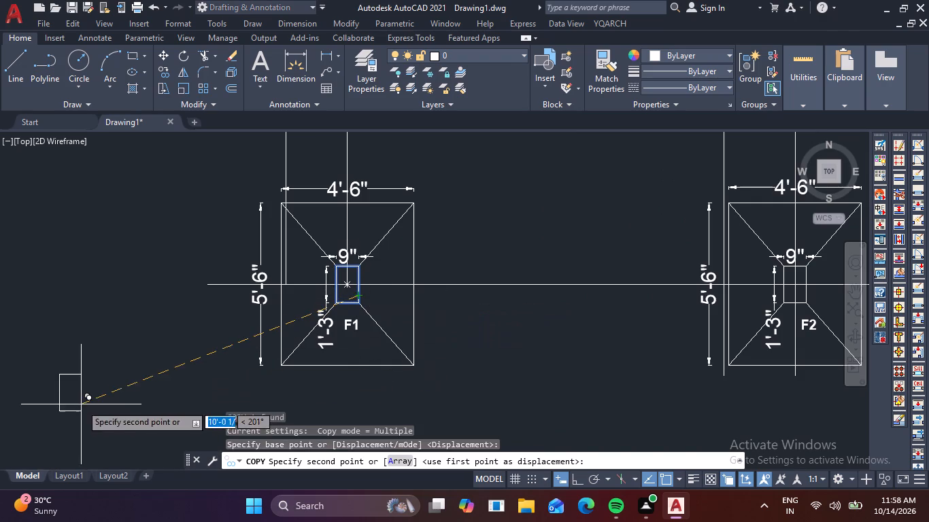
{"action": "left_click", "coordinate": [81, 404]}
{"action": "key", "text": "Escape"}
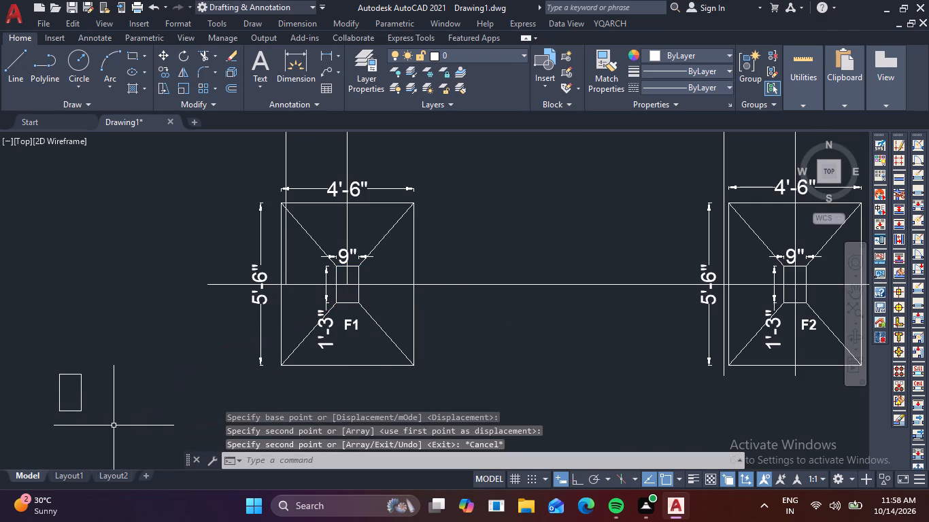
Copy the loose column rectangle into footing F1, matching its lower-left corner to the footing's lower-left corner.
{"action": "left_click_drag", "start_coordinate": [106, 430], "coordinate": [92, 419]}
{"action": "left_click", "coordinate": [20, 346]}
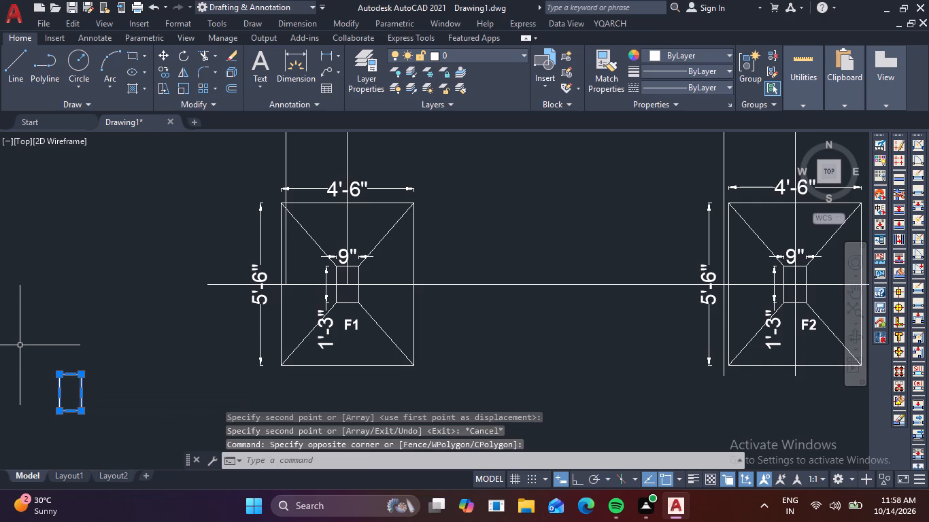
{"action": "type", "text": "CO"}
{"action": "key", "text": "space"}
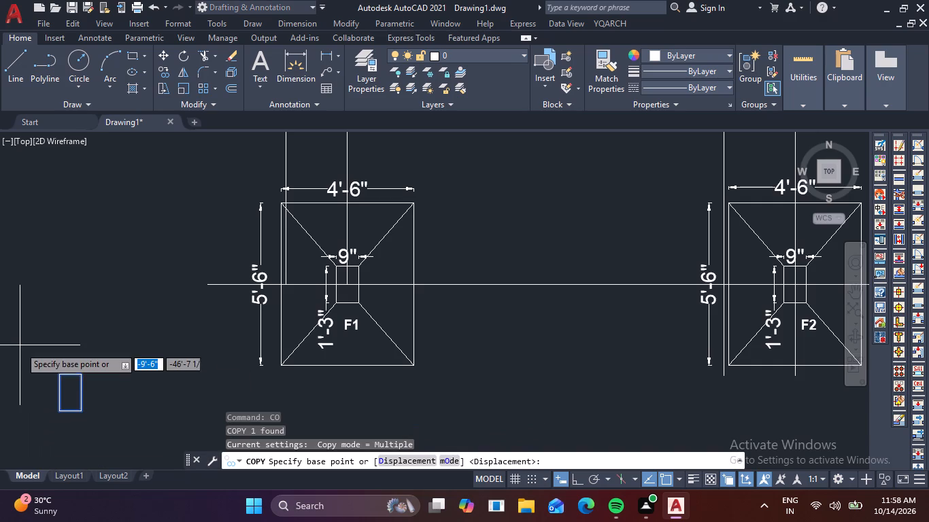
{"action": "left_click", "coordinate": [60, 412]}
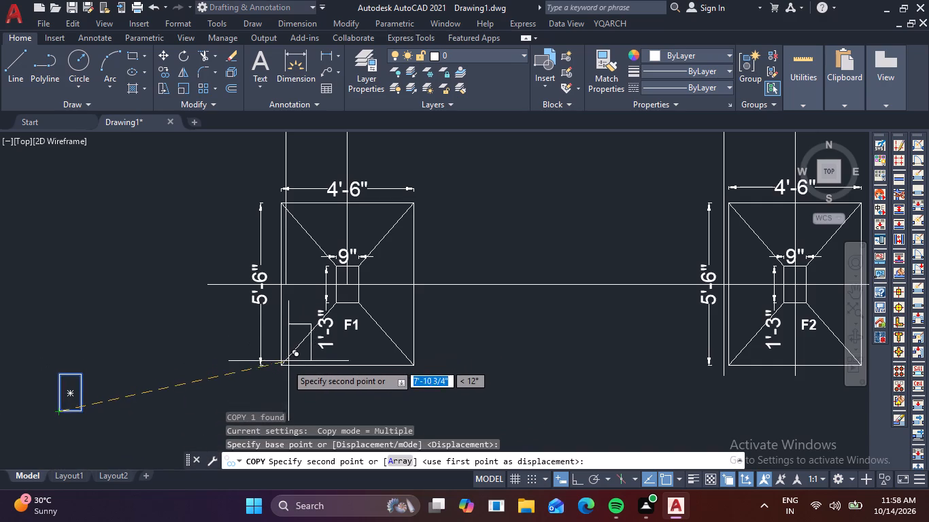
{"action": "left_click", "coordinate": [284, 369]}
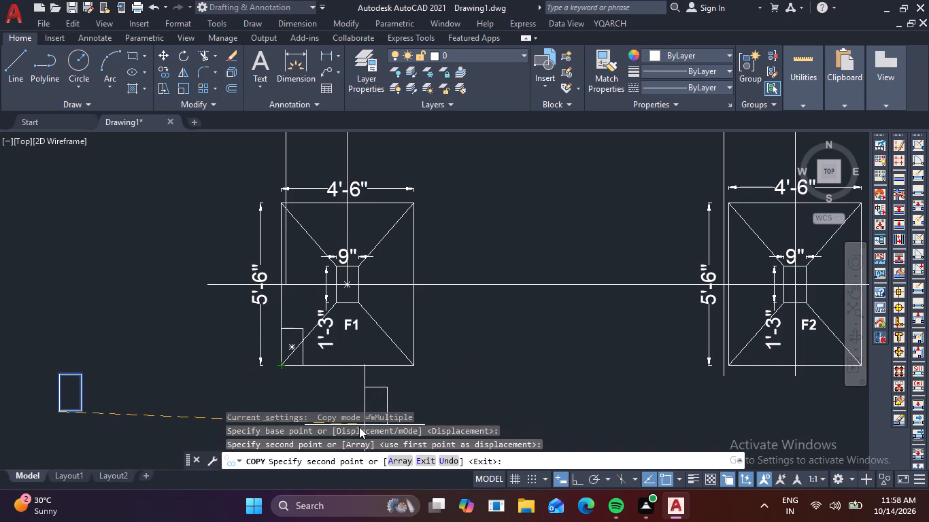
{"action": "key", "text": "Escape"}
Rotate the loose column rectangle a quarter turn clockwise about its upper-left corner so that it lies horizontally.
{"action": "left_click_drag", "start_coordinate": [105, 423], "coordinate": [89, 416]}
{"action": "left_click", "coordinate": [36, 380]}
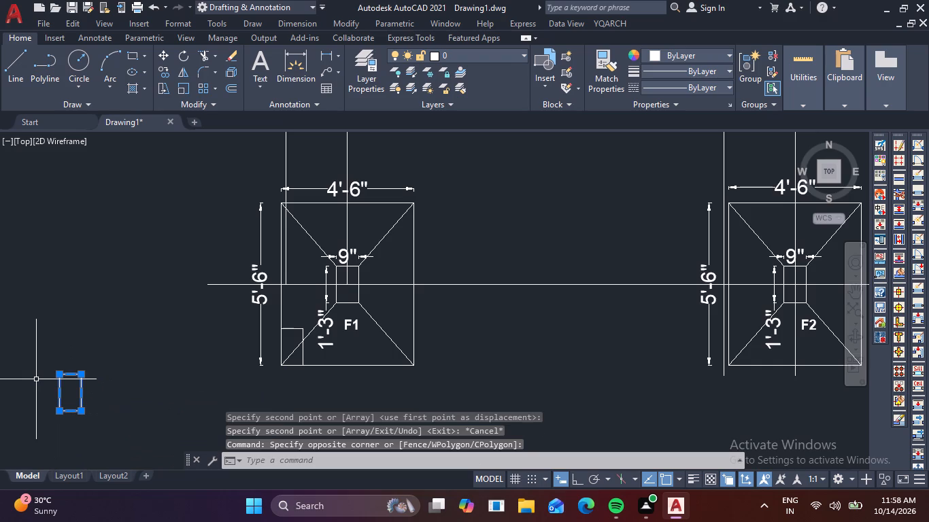
{"action": "type", "text": "RO"}
{"action": "key", "text": "space"}
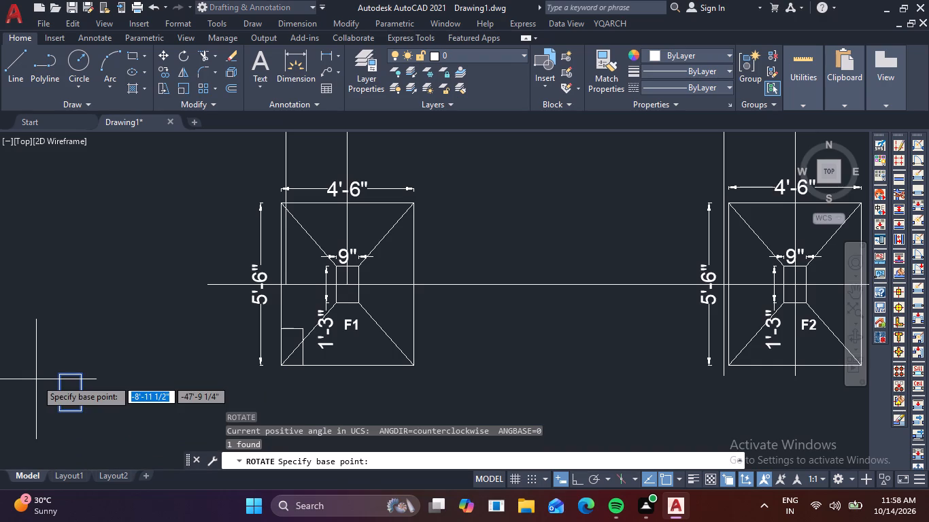
{"action": "left_click", "coordinate": [63, 374]}
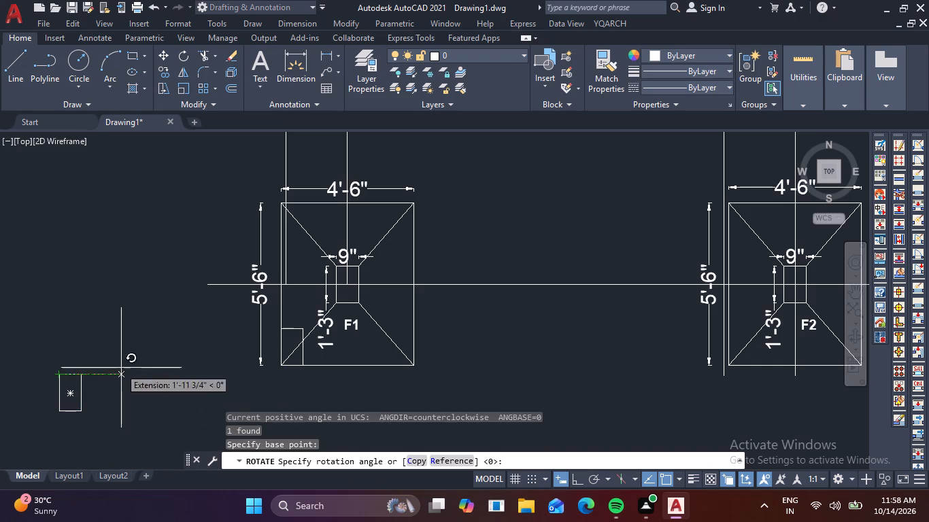
{"action": "key", "text": "F8"}
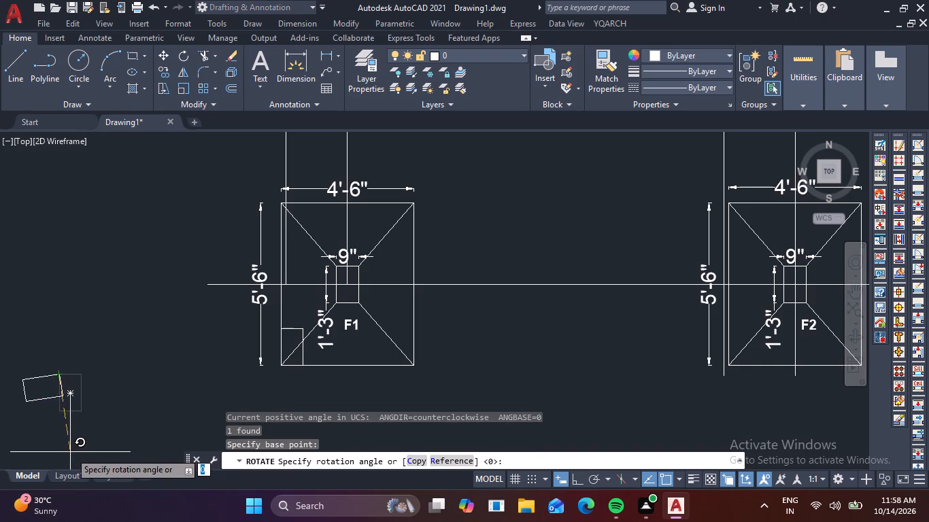
{"action": "left_click", "coordinate": [51, 456]}
Move the rotated column rectangle to the empty area just below the lower-left corner of footing F2.
{"action": "left_click_drag", "start_coordinate": [88, 432], "coordinate": [67, 402]}
{"action": "left_click", "coordinate": [24, 345]}
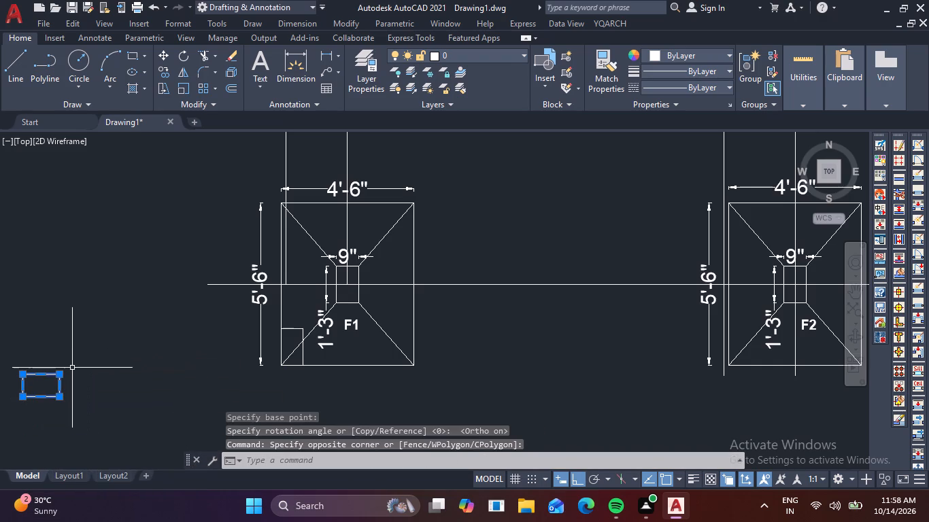
{"action": "key", "text": "m"}
{"action": "key", "text": "space"}
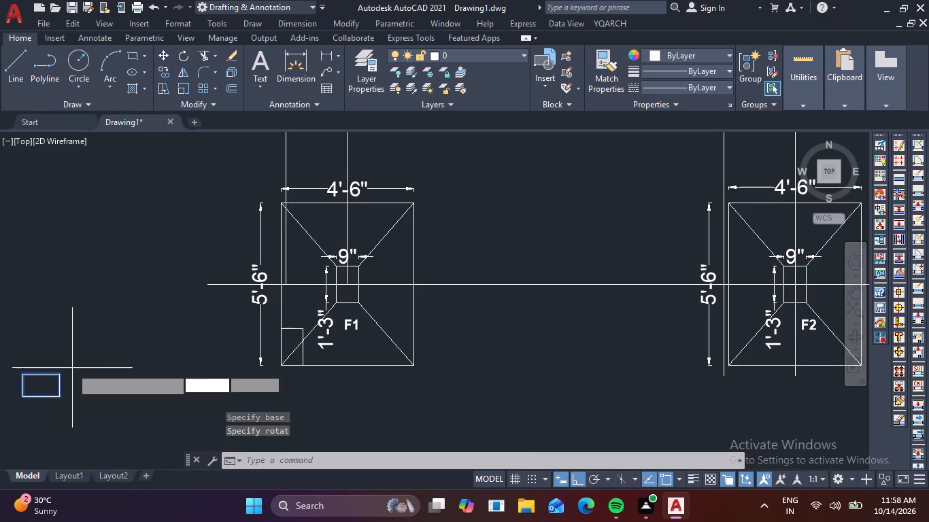
{"action": "left_click", "coordinate": [43, 385]}
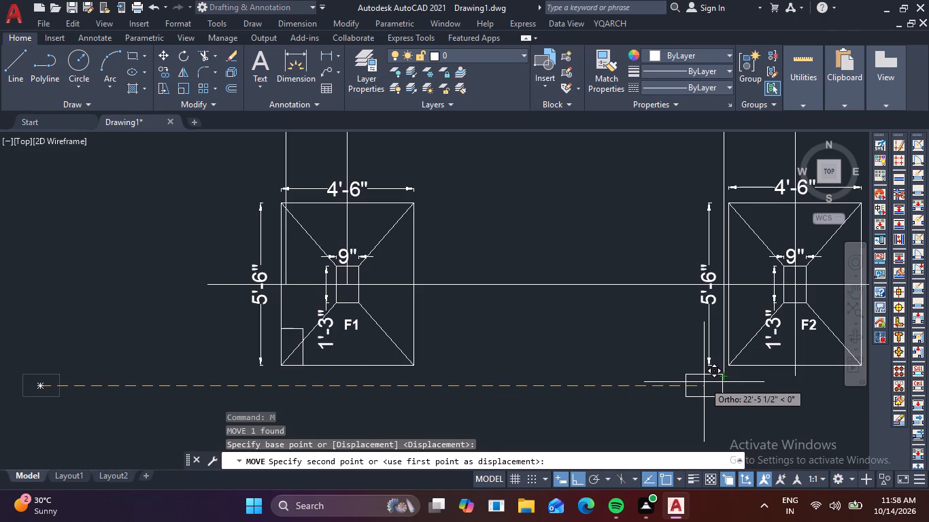
{"action": "middle_click_drag", "start_coordinate": [719, 371], "coordinate": [639, 415]}
{"action": "scroll", "coordinate": [652, 399], "scroll_direction": "up", "scroll_amount": 1}
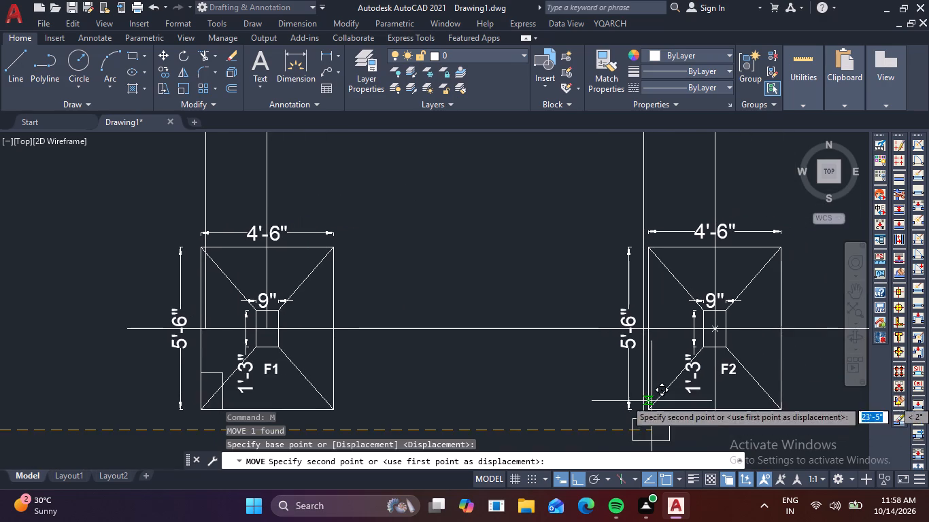
{"action": "scroll", "coordinate": [652, 399], "scroll_direction": "up", "scroll_amount": 2}
{"action": "scroll", "coordinate": [636, 404], "scroll_direction": "down", "scroll_amount": 1}
{"action": "middle_click_drag", "start_coordinate": [636, 404], "coordinate": [498, 255]}
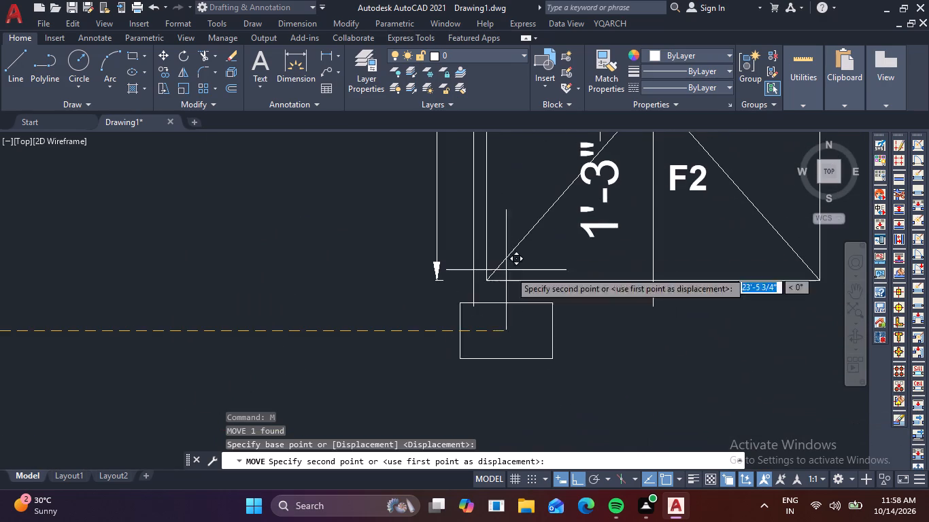
{"action": "key", "text": "F8"}
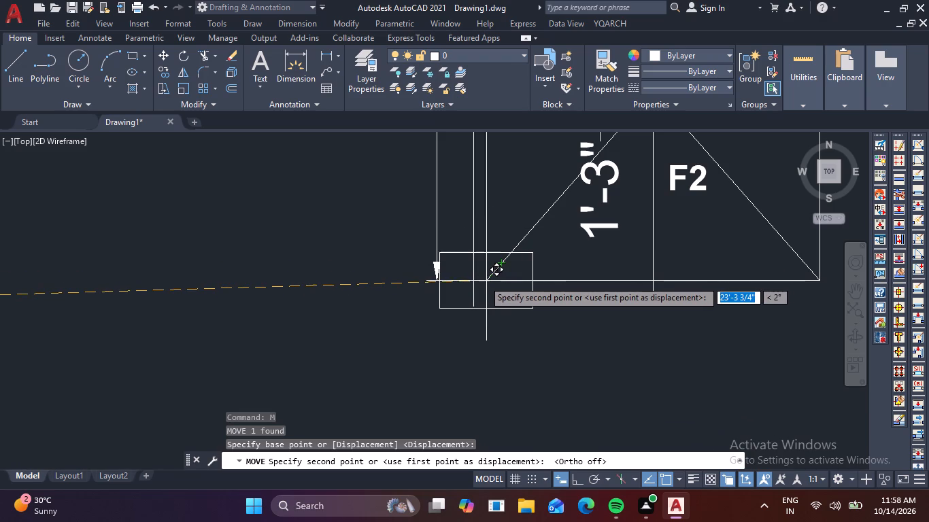
{"action": "scroll", "coordinate": [469, 284], "scroll_direction": "down", "scroll_amount": 2}
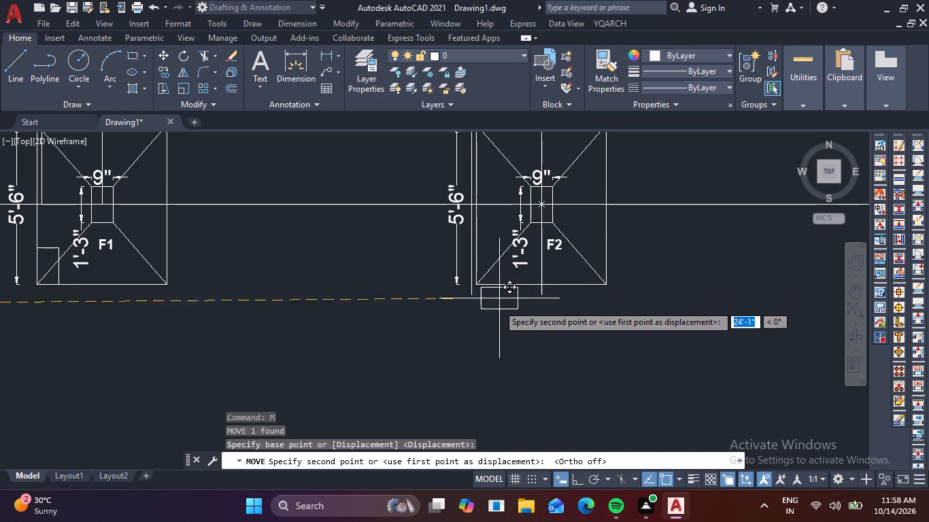
{"action": "left_click", "coordinate": [496, 326]}
Move the horizontal column rectangle into footing F2, matching its lower-left corner to the footing's lower-left corner.
{"action": "left_click_drag", "start_coordinate": [537, 351], "coordinate": [504, 343]}
{"action": "left_click", "coordinate": [472, 319]}
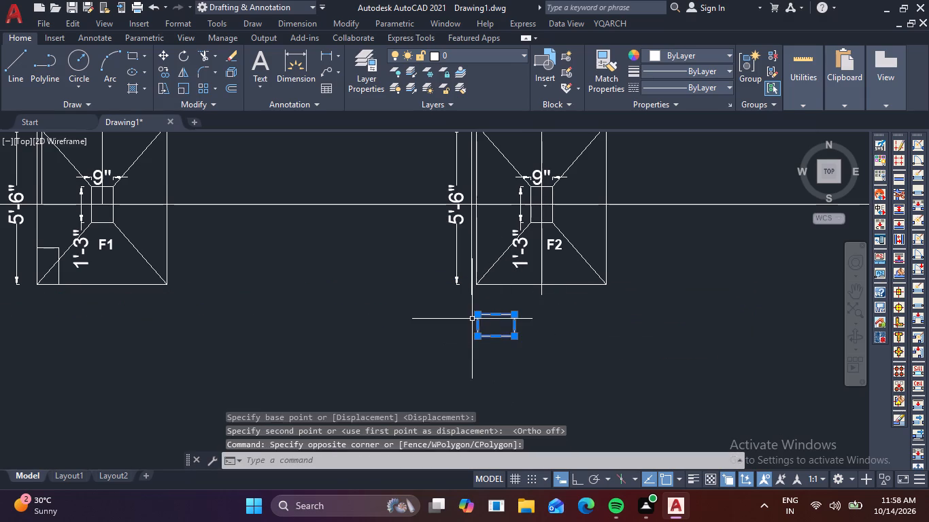
{"action": "key", "text": "m"}
{"action": "key", "text": "space"}
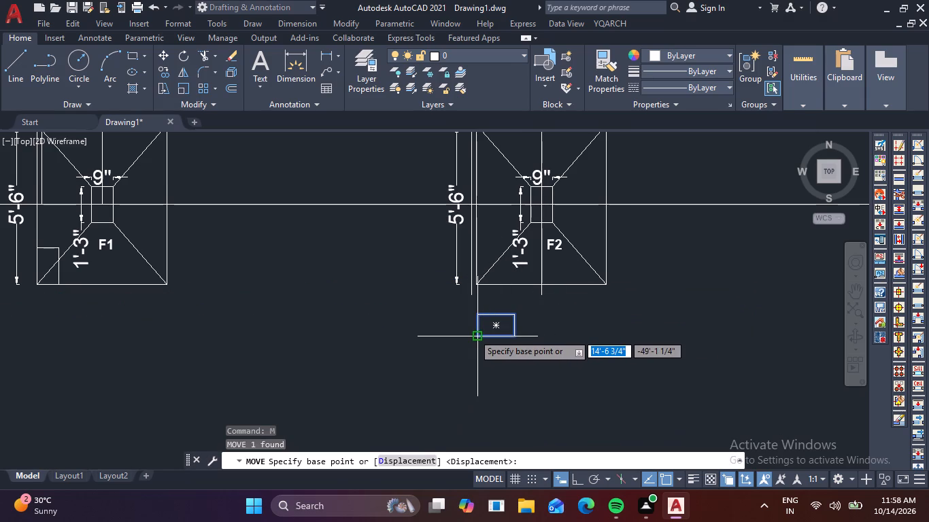
{"action": "left_click", "coordinate": [475, 334]}
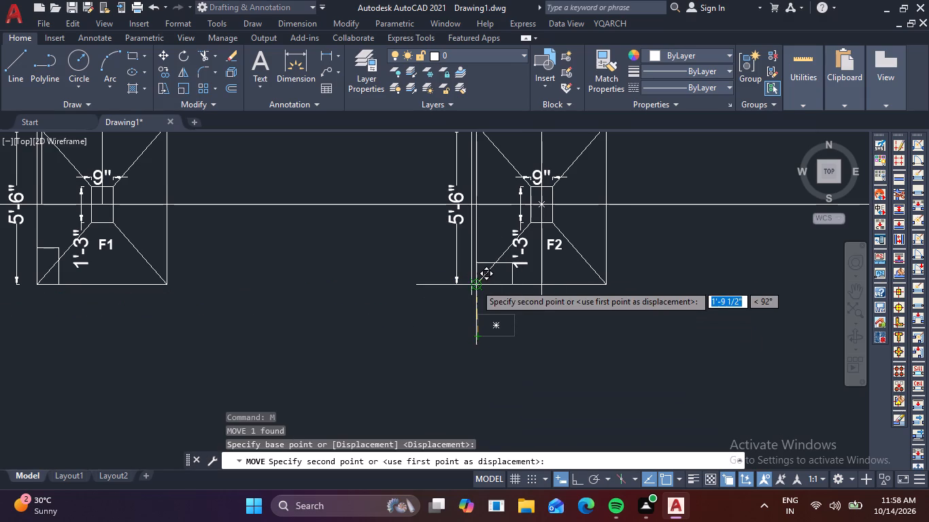
{"action": "left_click", "coordinate": [475, 283]}
{"action": "key", "text": "Escape"}
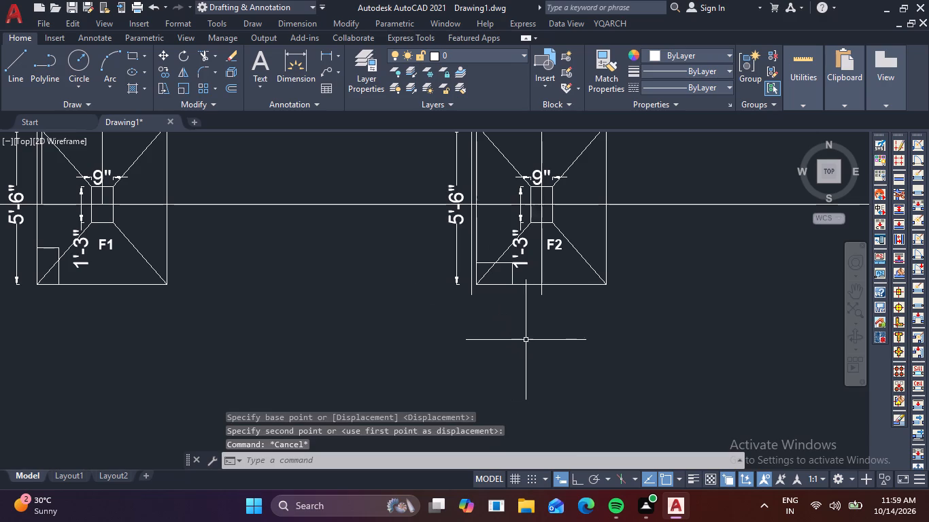
Delete footing F2's central column rectangle, its four diagonals, and the 9" and 1'-3" column dimensions.
{"action": "scroll", "coordinate": [613, 317], "scroll_direction": "down", "scroll_amount": 1}
{"action": "middle_click_drag", "start_coordinate": [613, 317], "coordinate": [583, 385]}
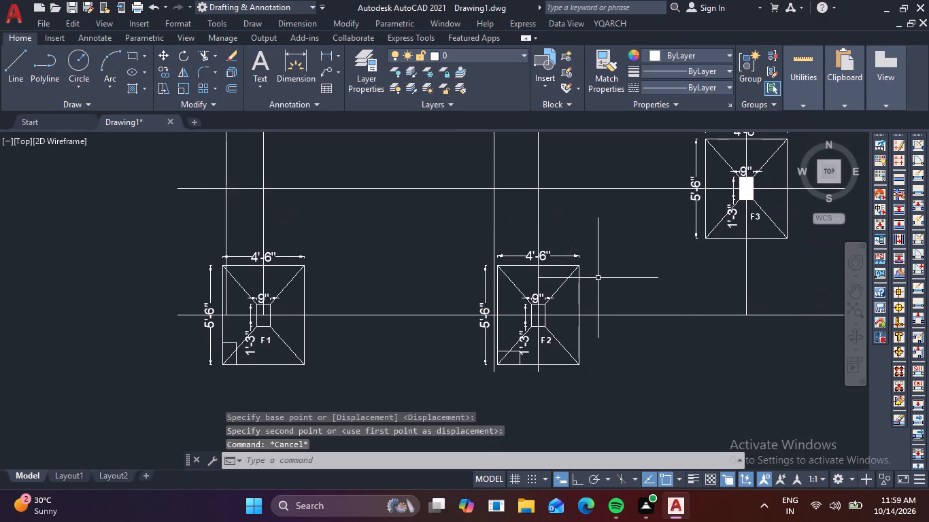
{"action": "scroll", "coordinate": [537, 315], "scroll_direction": "up", "scroll_amount": 2}
{"action": "left_click", "coordinate": [567, 291]}
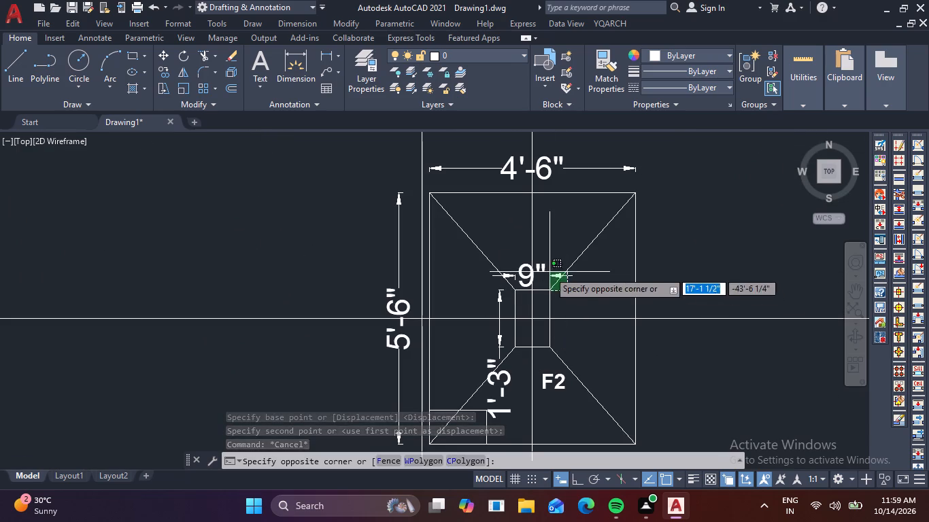
{"action": "left_click", "coordinate": [547, 268]}
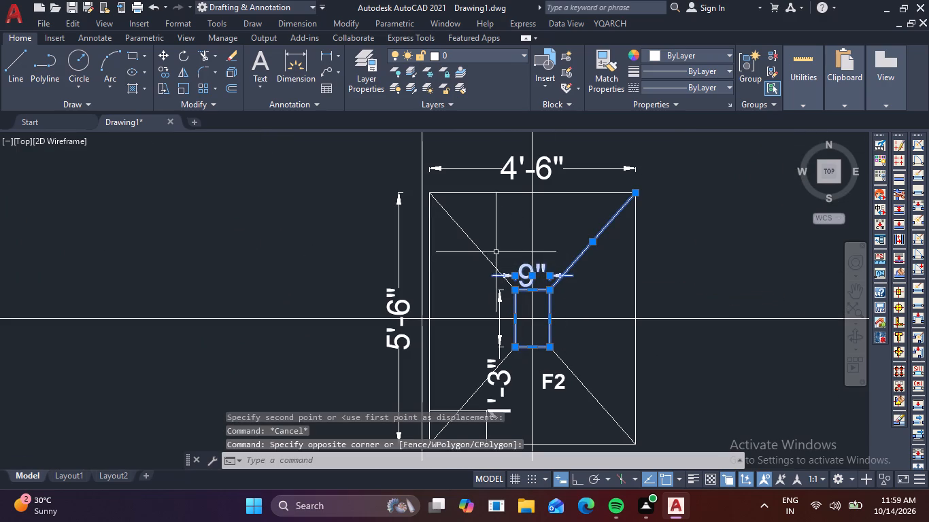
{"action": "left_click", "coordinate": [496, 251]}
{"action": "left_click", "coordinate": [471, 264]}
{"action": "left_click", "coordinate": [516, 385]}
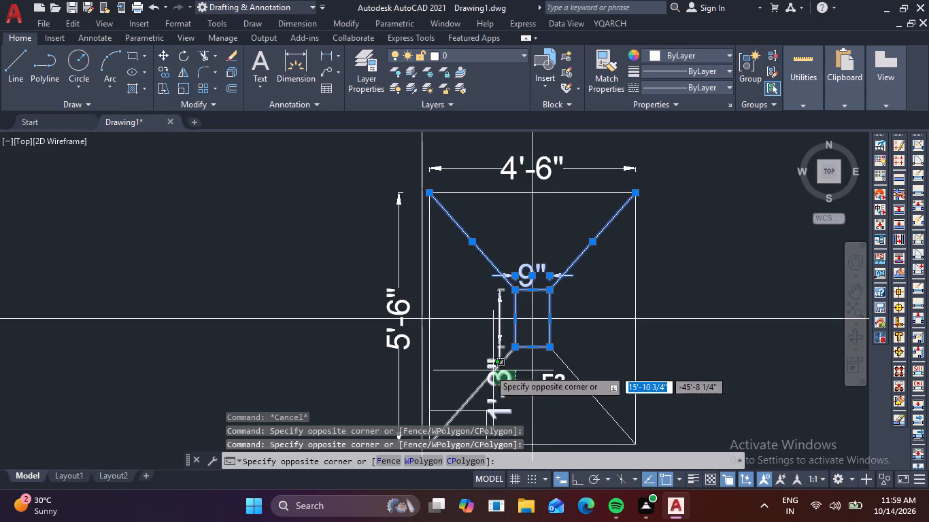
{"action": "left_click", "coordinate": [472, 361]}
{"action": "left_click", "coordinate": [567, 396]}
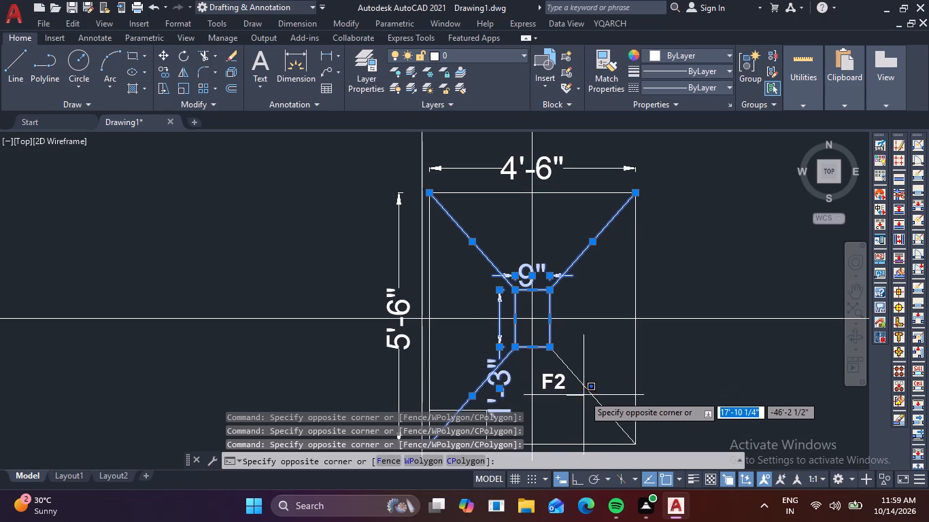
{"action": "left_click", "coordinate": [584, 395]}
{"action": "left_click_drag", "start_coordinate": [611, 386], "coordinate": [589, 392]}
{"action": "left_click", "coordinate": [572, 403]}
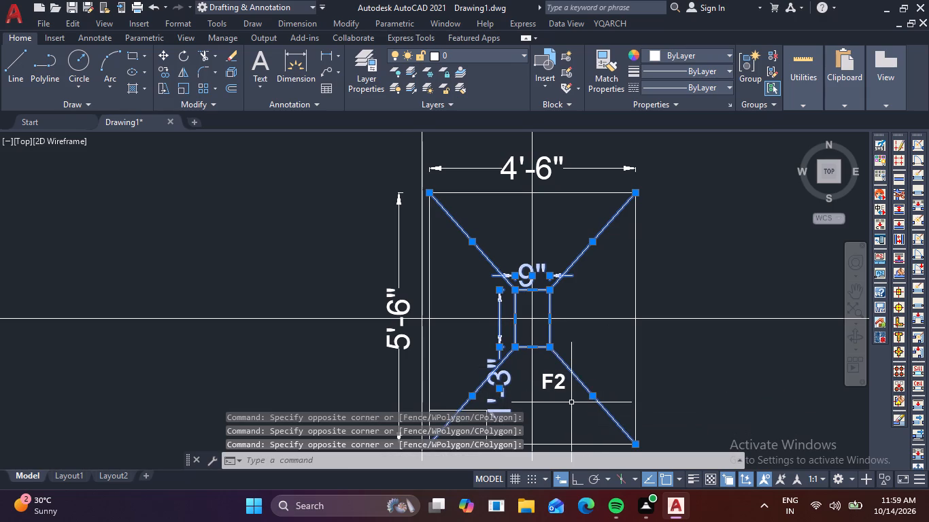
{"action": "key", "text": "Delete"}
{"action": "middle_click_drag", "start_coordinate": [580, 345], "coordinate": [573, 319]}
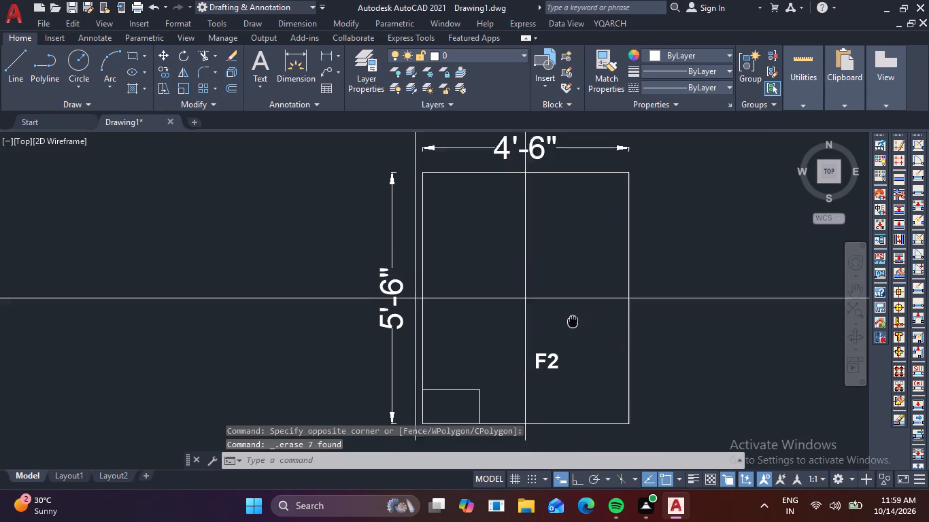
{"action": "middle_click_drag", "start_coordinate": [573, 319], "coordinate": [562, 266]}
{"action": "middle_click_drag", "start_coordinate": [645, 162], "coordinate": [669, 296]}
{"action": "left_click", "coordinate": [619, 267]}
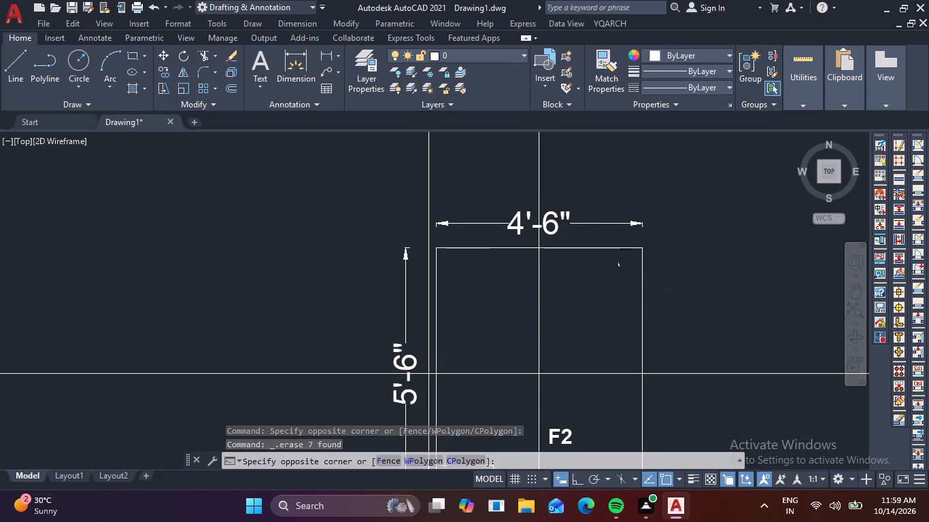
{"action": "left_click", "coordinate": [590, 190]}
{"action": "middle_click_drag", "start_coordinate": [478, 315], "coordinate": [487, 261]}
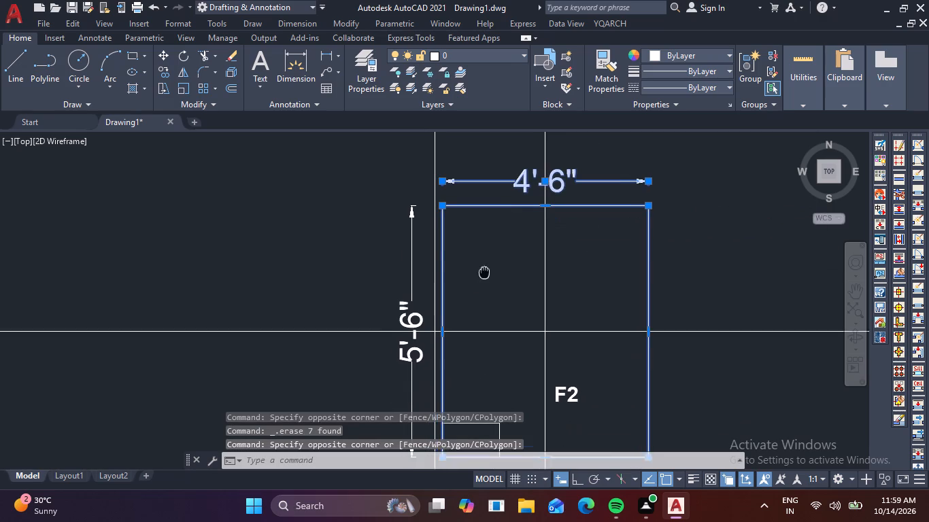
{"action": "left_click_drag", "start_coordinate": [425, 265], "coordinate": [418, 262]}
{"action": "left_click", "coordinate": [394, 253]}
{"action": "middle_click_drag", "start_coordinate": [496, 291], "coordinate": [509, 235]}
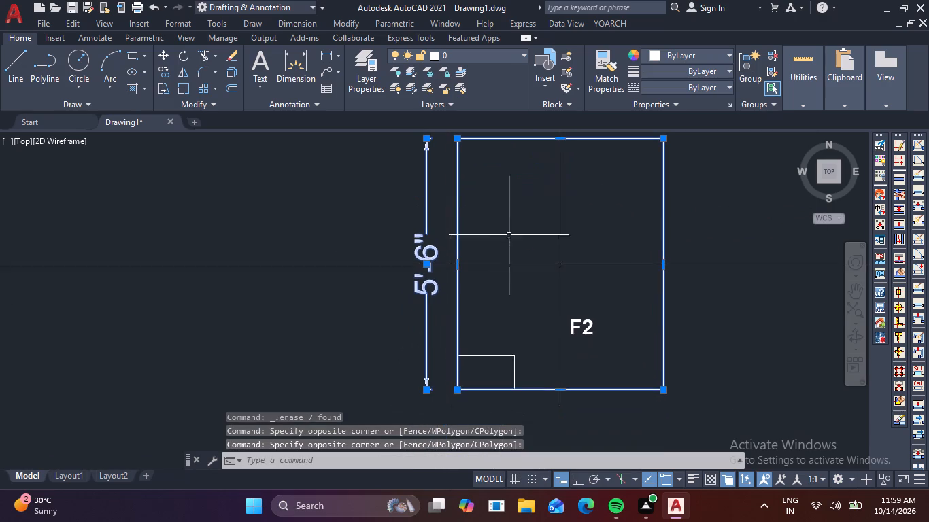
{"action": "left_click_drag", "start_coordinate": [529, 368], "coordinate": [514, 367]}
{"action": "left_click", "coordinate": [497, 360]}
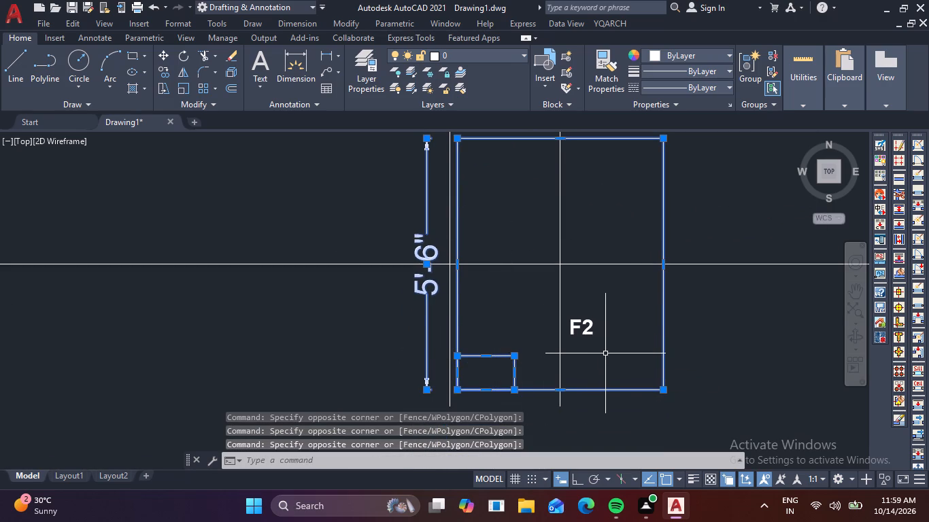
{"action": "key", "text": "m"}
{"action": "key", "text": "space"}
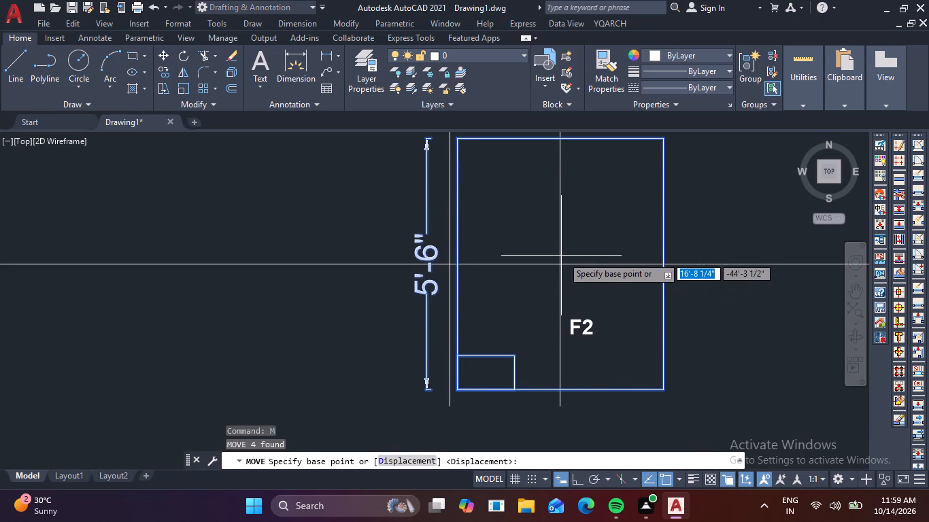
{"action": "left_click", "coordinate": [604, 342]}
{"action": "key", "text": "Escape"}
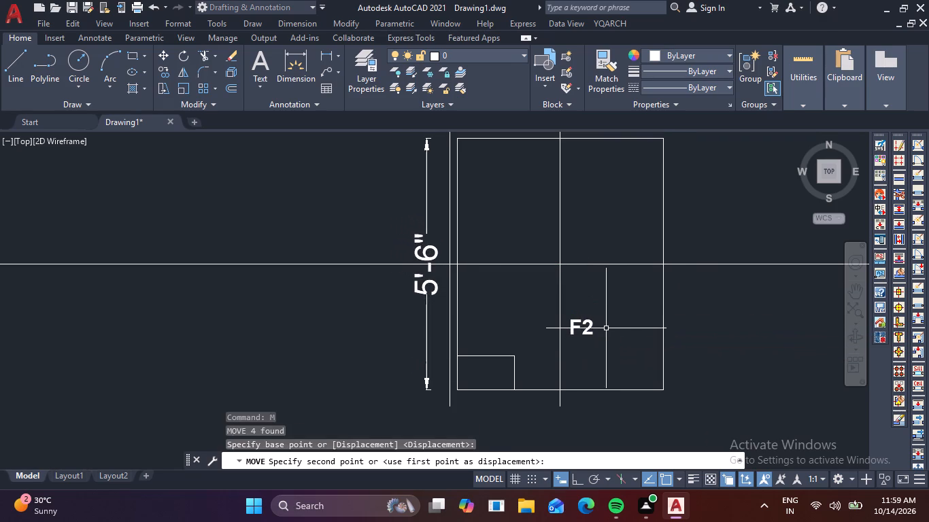
Move footing F2 with its corner column, label and 4'-6" and 5'-6" dimensions about 2'-5" left, centring it on the adjacent vertical grid line.
{"action": "left_click_drag", "start_coordinate": [683, 383], "coordinate": [676, 387]}
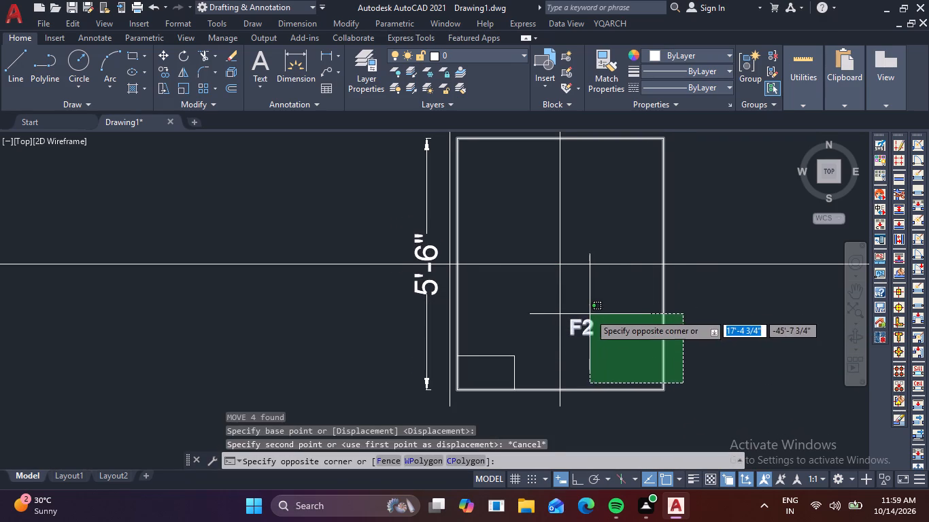
{"action": "left_click", "coordinate": [590, 313]}
{"action": "left_click", "coordinate": [540, 374]}
{"action": "left_click_drag", "start_coordinate": [509, 364], "coordinate": [502, 362]}
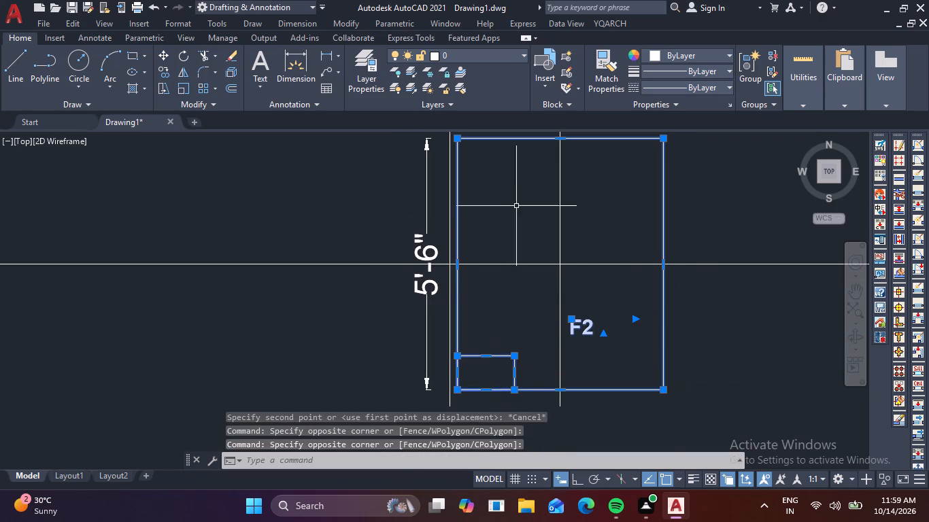
{"action": "middle_click_drag", "start_coordinate": [521, 194], "coordinate": [522, 272]}
{"action": "left_click", "coordinate": [536, 195]}
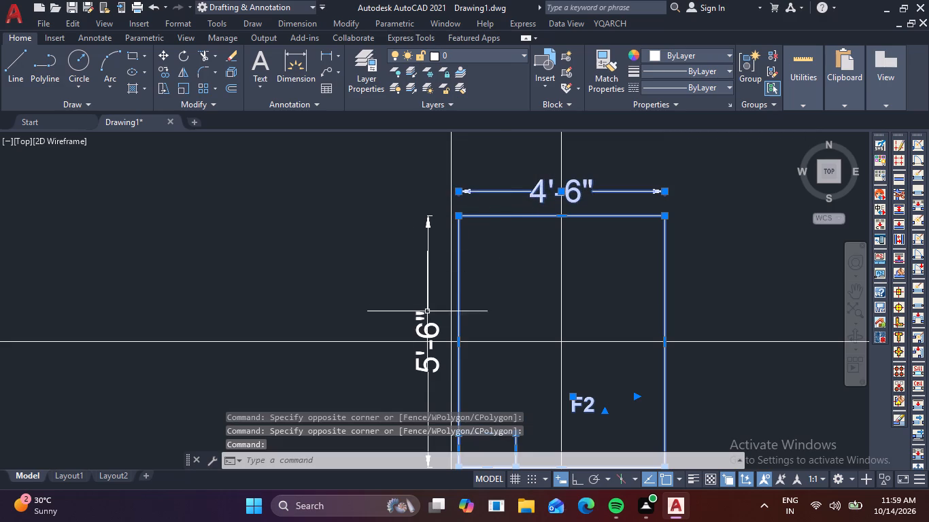
{"action": "left_click", "coordinate": [426, 331]}
{"action": "key", "text": "m"}
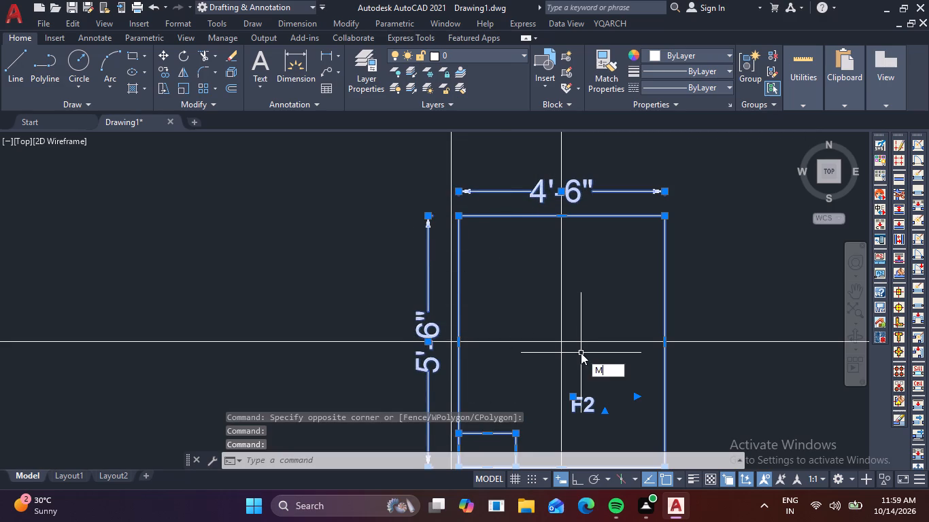
{"action": "key", "text": "space"}
{"action": "left_click", "coordinate": [560, 343]}
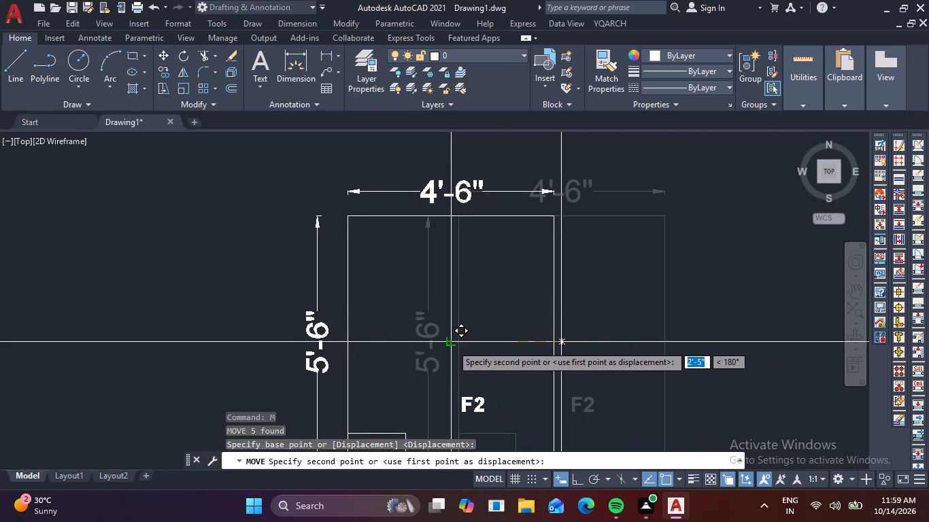
{"action": "left_click", "coordinate": [452, 345]}
Delete footing F1's central column rectangle, its four diagonals, and the 9" and 1'-3" column dimensions.
{"action": "scroll", "coordinate": [491, 341], "scroll_direction": "down", "scroll_amount": 3}
{"action": "middle_click_drag", "start_coordinate": [558, 339], "coordinate": [562, 310]}
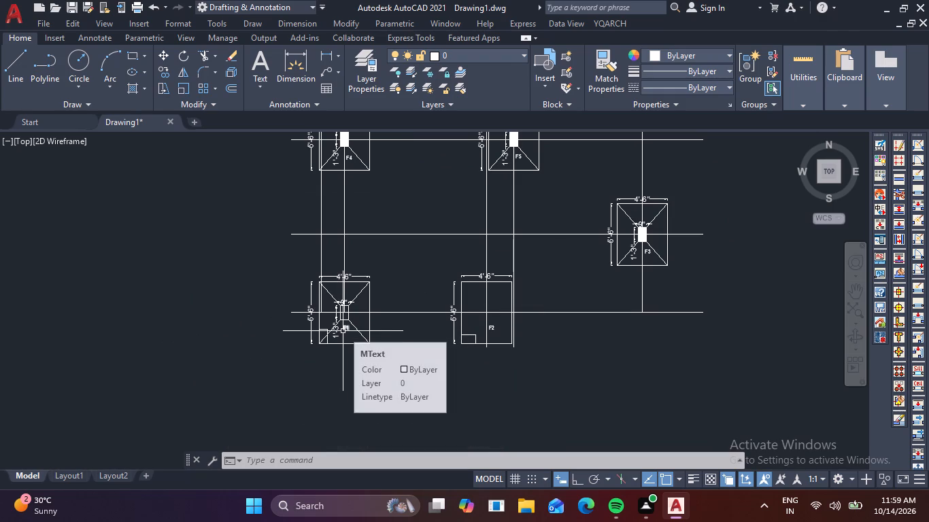
{"action": "scroll", "coordinate": [324, 320], "scroll_direction": "up", "scroll_amount": 3}
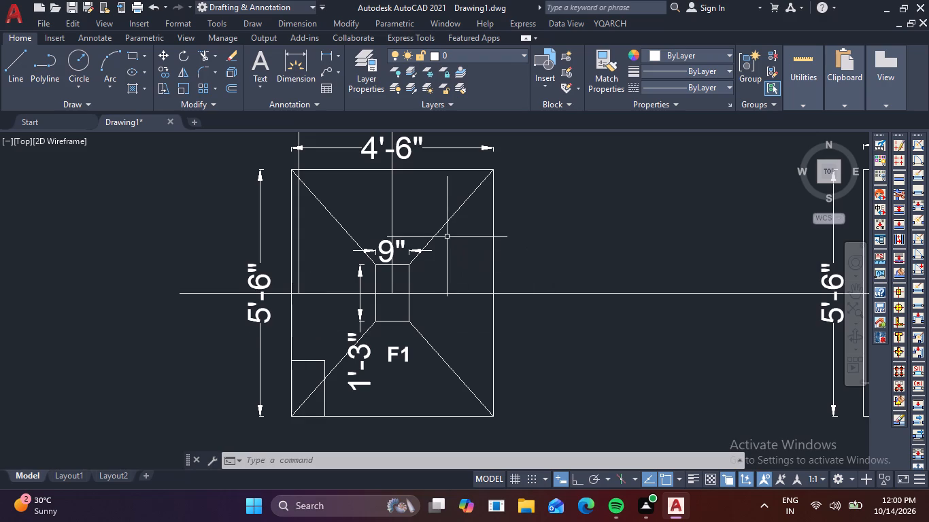
{"action": "left_click", "coordinate": [441, 263]}
{"action": "left_click", "coordinate": [412, 242]}
{"action": "left_click_drag", "start_coordinate": [365, 232], "coordinate": [362, 232]}
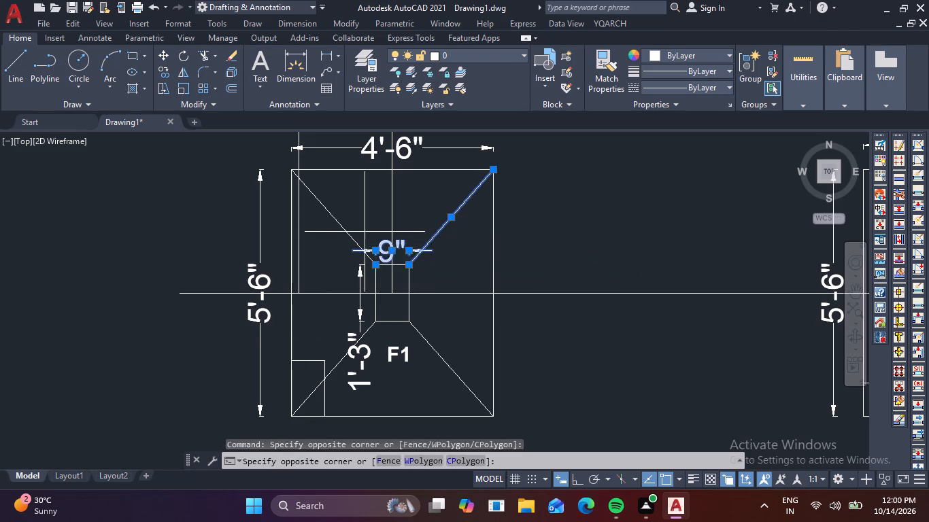
{"action": "left_click_drag", "start_coordinate": [362, 232], "coordinate": [350, 232]}
{"action": "left_click", "coordinate": [330, 232]}
{"action": "left_click_drag", "start_coordinate": [445, 336], "coordinate": [420, 329]}
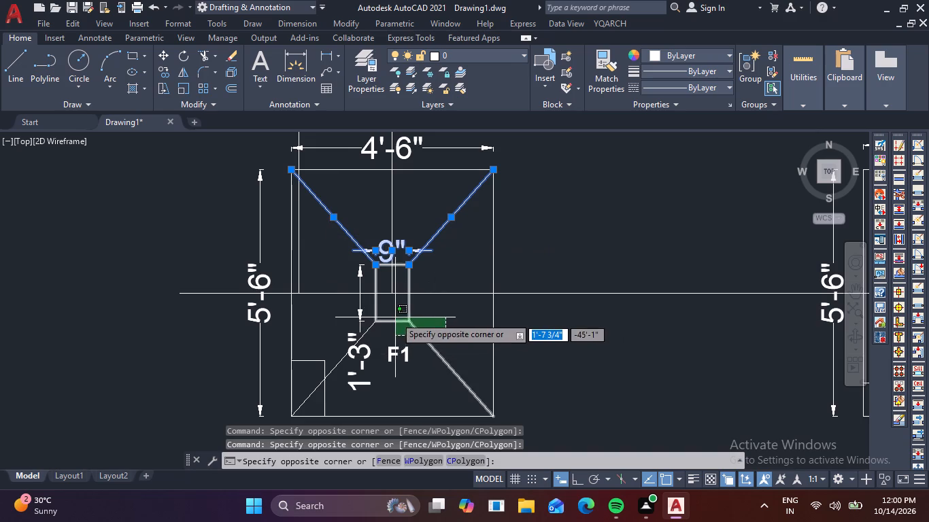
{"action": "left_click", "coordinate": [397, 315]}
{"action": "left_click", "coordinate": [373, 336]}
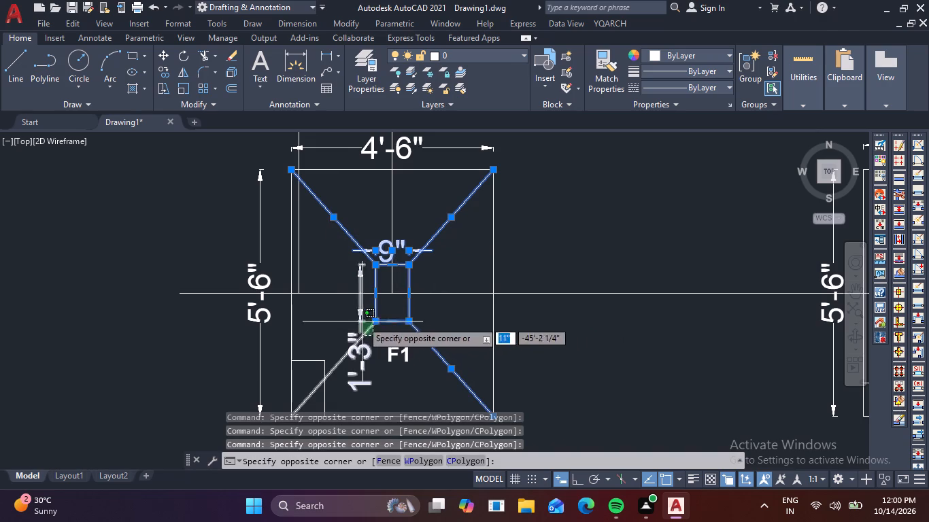
{"action": "left_click", "coordinate": [354, 317]}
{"action": "key", "text": "Delete"}
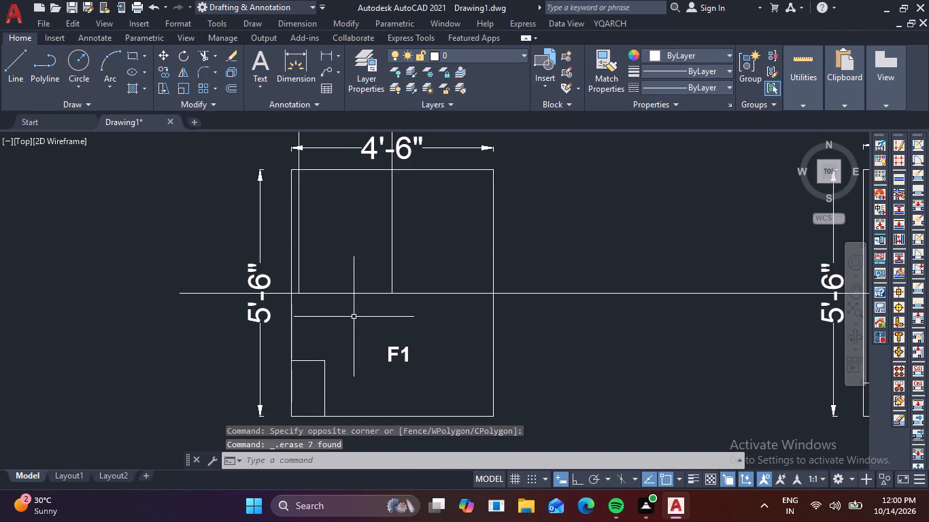
Draw two full corner-to-corner diagonal lines across footing F1.
{"action": "key", "text": "l"}
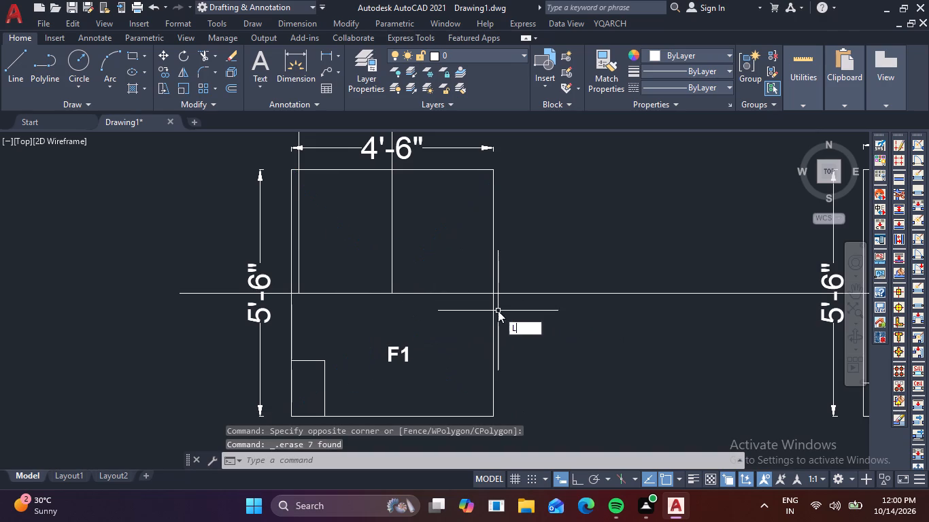
{"action": "key", "text": "space"}
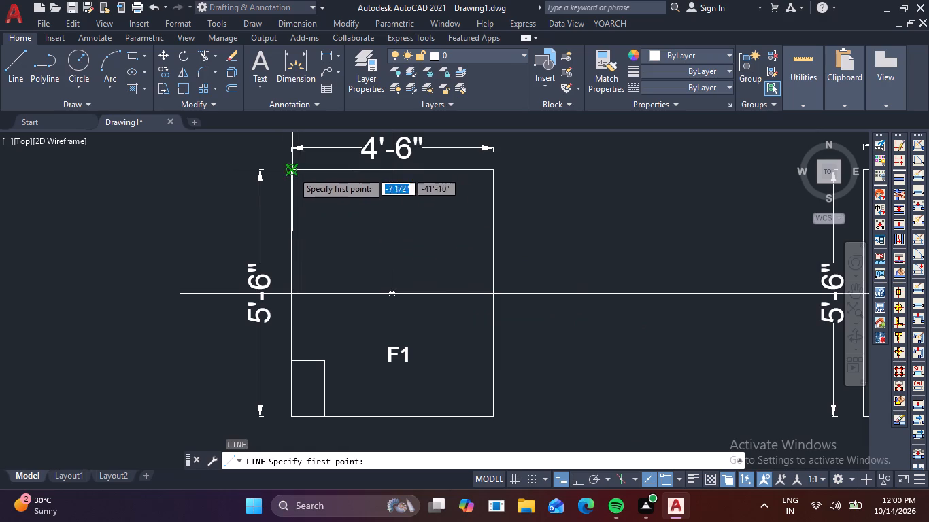
{"action": "left_click", "coordinate": [292, 171]}
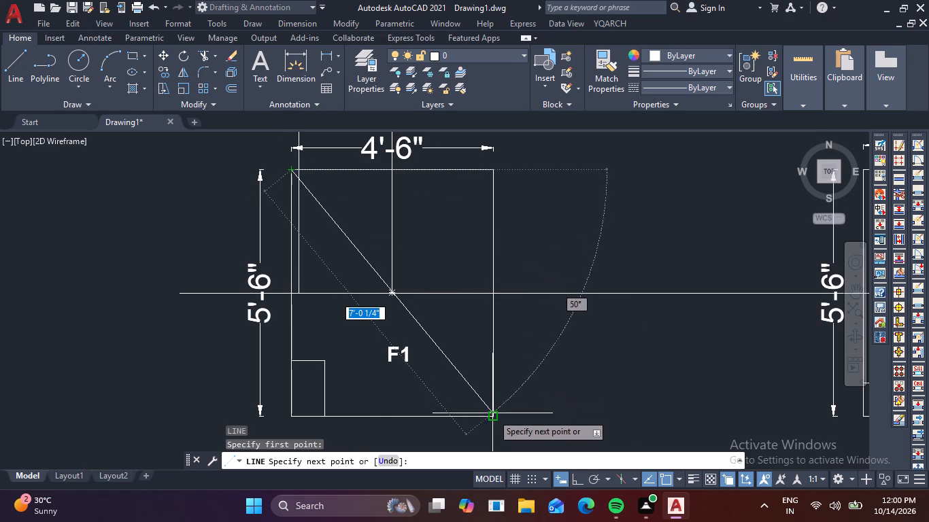
{"action": "left_click", "coordinate": [492, 415]}
{"action": "key", "text": "space"}
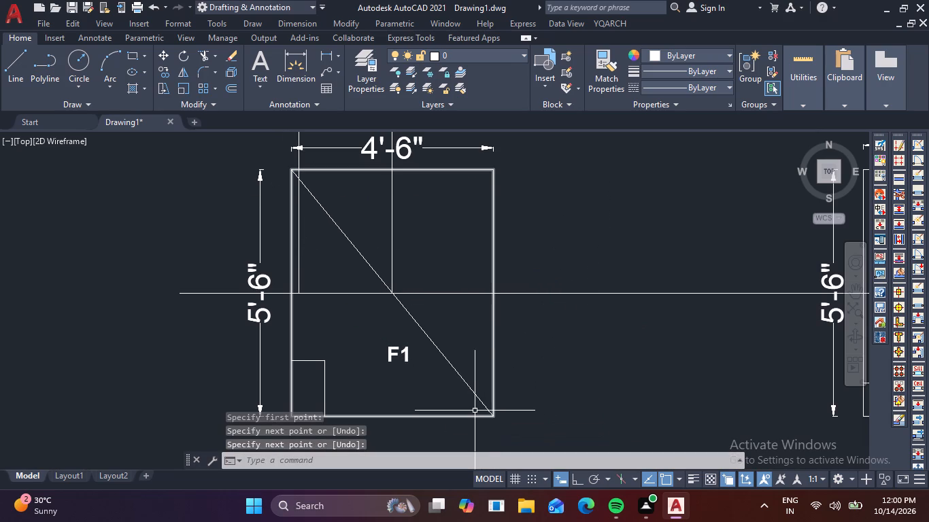
{"action": "key", "text": "space"}
{"action": "middle_click_drag", "start_coordinate": [322, 360], "coordinate": [328, 346]}
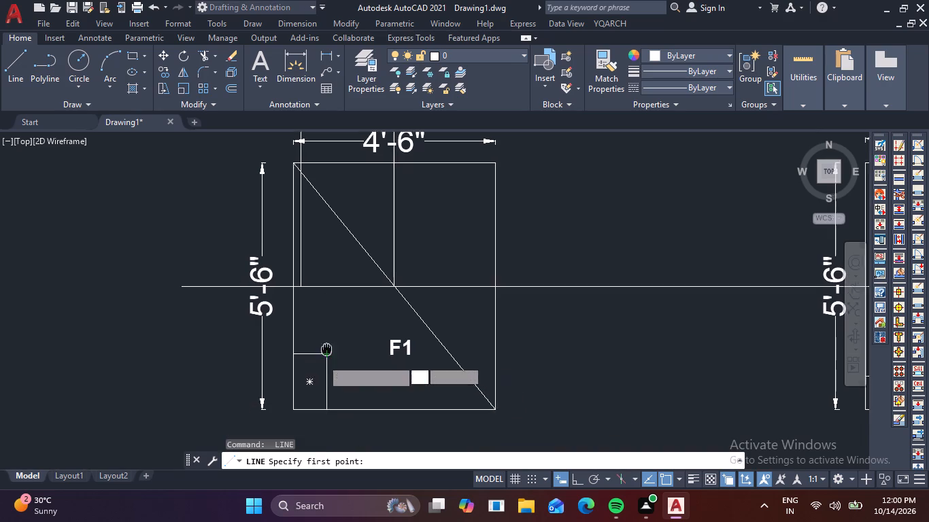
{"action": "middle_click_drag", "start_coordinate": [328, 346], "coordinate": [334, 321]}
{"action": "left_click", "coordinate": [304, 375]}
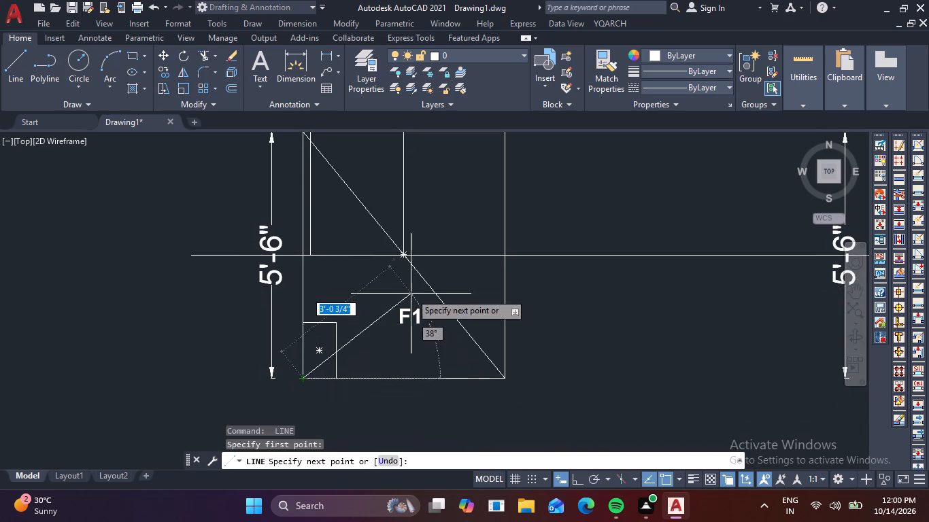
{"action": "middle_click_drag", "start_coordinate": [417, 283], "coordinate": [346, 481]}
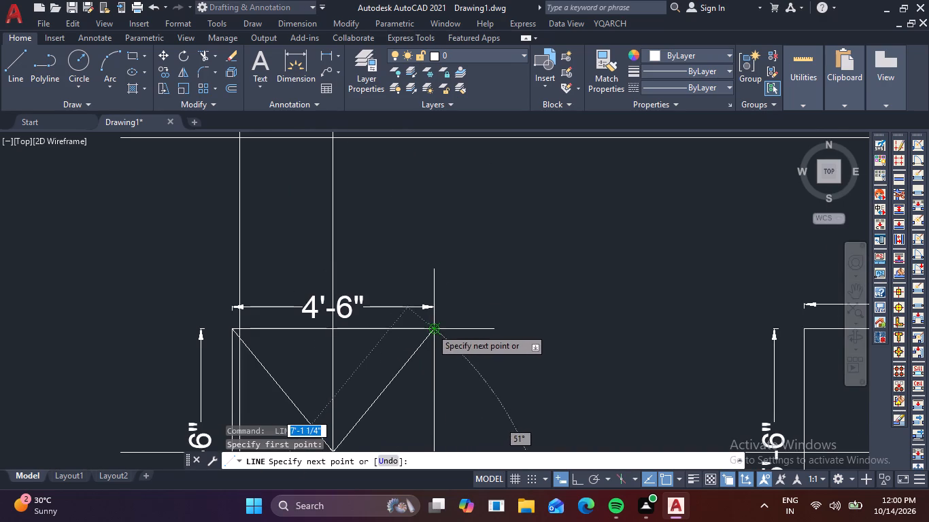
{"action": "left_click", "coordinate": [431, 328]}
{"action": "key", "text": "space"}
Draw two full corner-to-corner diagonal lines across footing F2.
{"action": "scroll", "coordinate": [480, 335], "scroll_direction": "down", "scroll_amount": 2}
{"action": "middle_click_drag", "start_coordinate": [507, 370], "coordinate": [504, 363]}
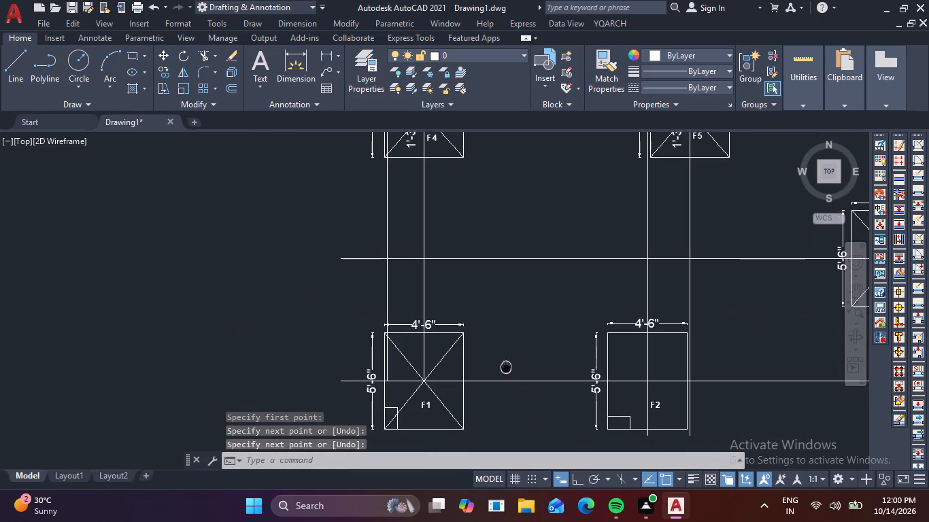
{"action": "middle_click_drag", "start_coordinate": [504, 363], "coordinate": [344, 298]}
{"action": "key", "text": "space"}
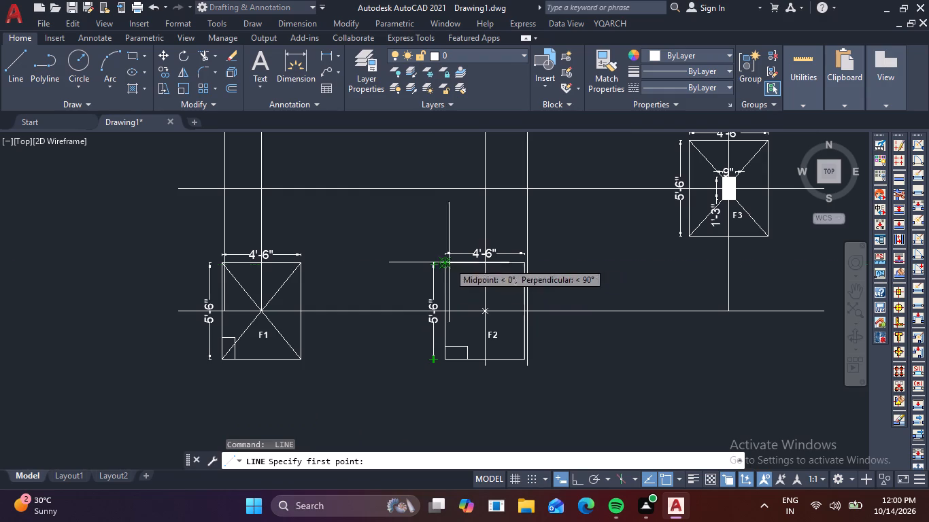
{"action": "left_click", "coordinate": [449, 262]}
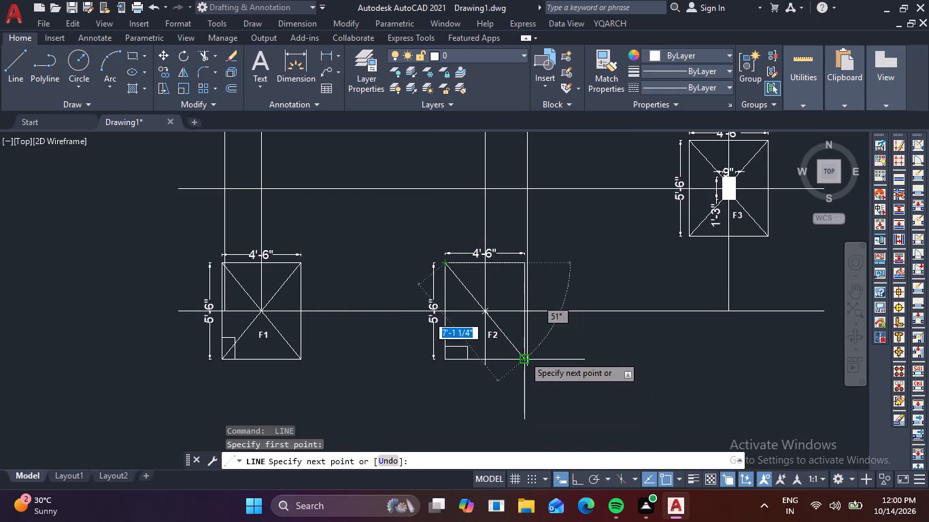
{"action": "left_click", "coordinate": [524, 355]}
{"action": "key", "text": "space"}
{"action": "key", "text": "space"}
{"action": "left_click", "coordinate": [441, 356]}
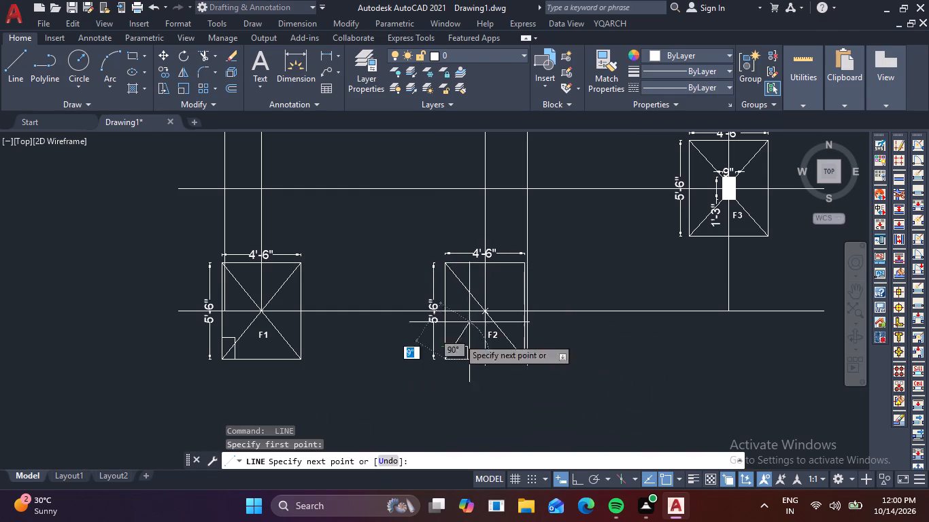
{"action": "left_click", "coordinate": [522, 262]}
{"action": "key", "text": "space"}
Hatch the lower-left corner column rectangles of footings F1 and F2 with the 2x2µØ×© pattern, filling both sides of each diagonal.
{"action": "scroll", "coordinate": [492, 321], "scroll_direction": "down", "scroll_amount": 1}
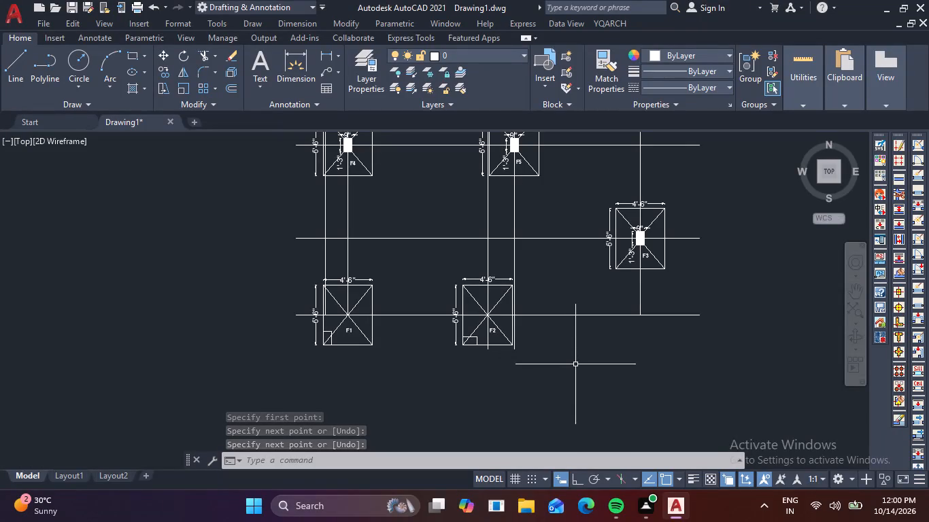
{"action": "left_click", "coordinate": [553, 361]}
{"action": "type", "text": "H"}
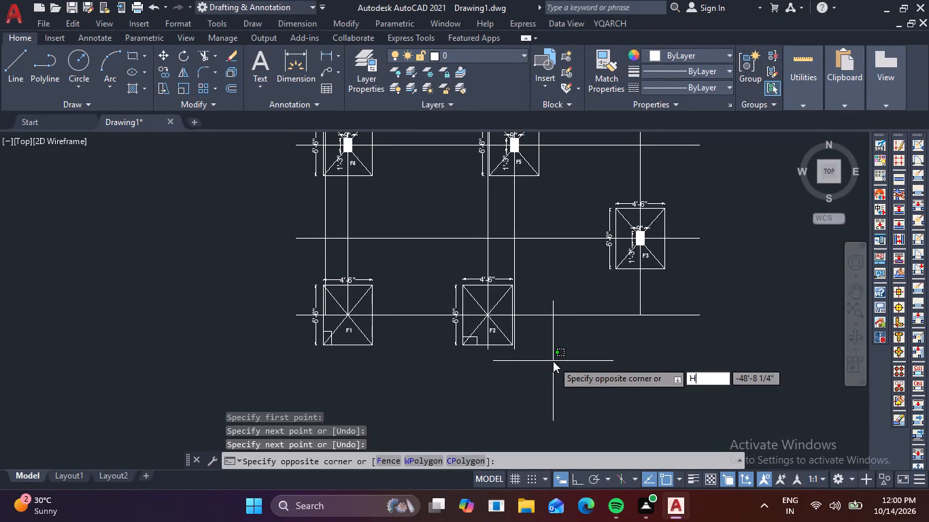
{"action": "key", "text": "space"}
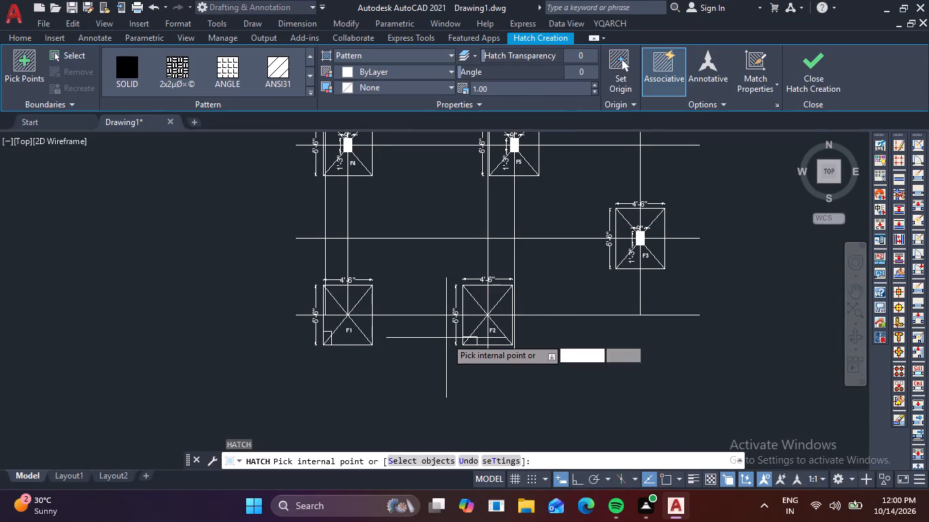
{"action": "left_click", "coordinate": [132, 72]}
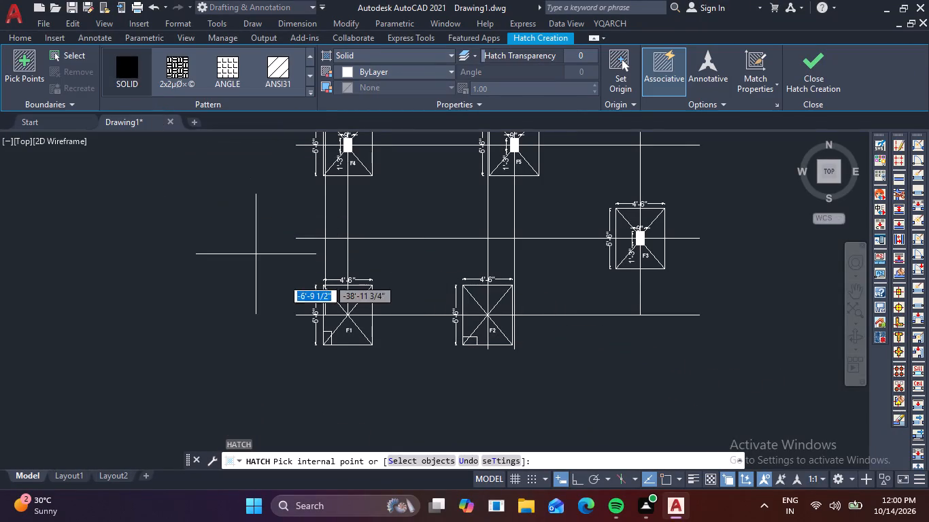
{"action": "left_click", "coordinate": [175, 68]}
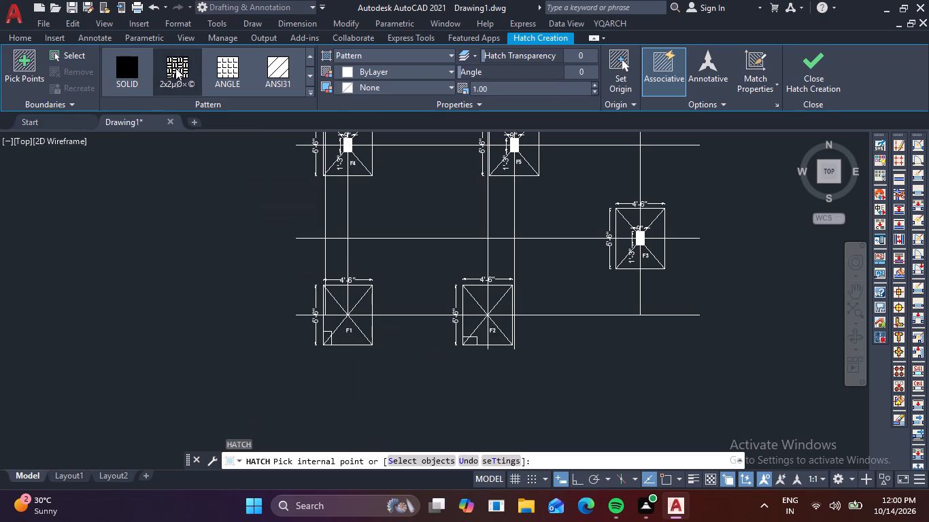
{"action": "scroll", "coordinate": [350, 321], "scroll_direction": "up", "scroll_amount": 3}
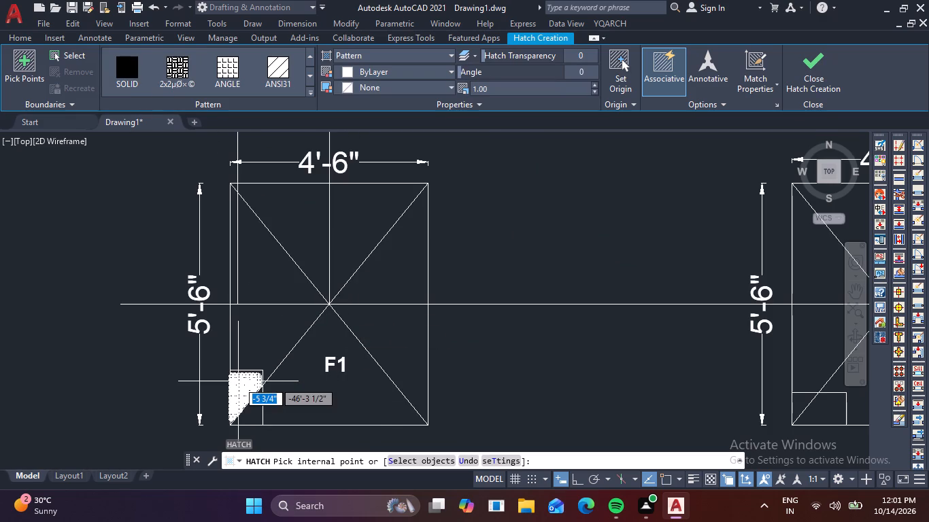
{"action": "left_click", "coordinate": [238, 381]}
{"action": "middle_click_drag", "start_coordinate": [260, 394], "coordinate": [246, 330]}
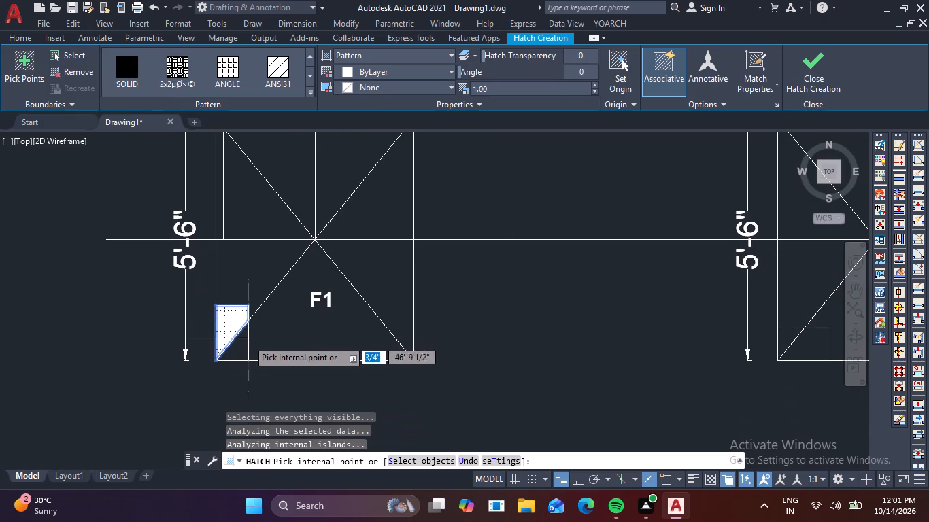
{"action": "left_click", "coordinate": [247, 343]}
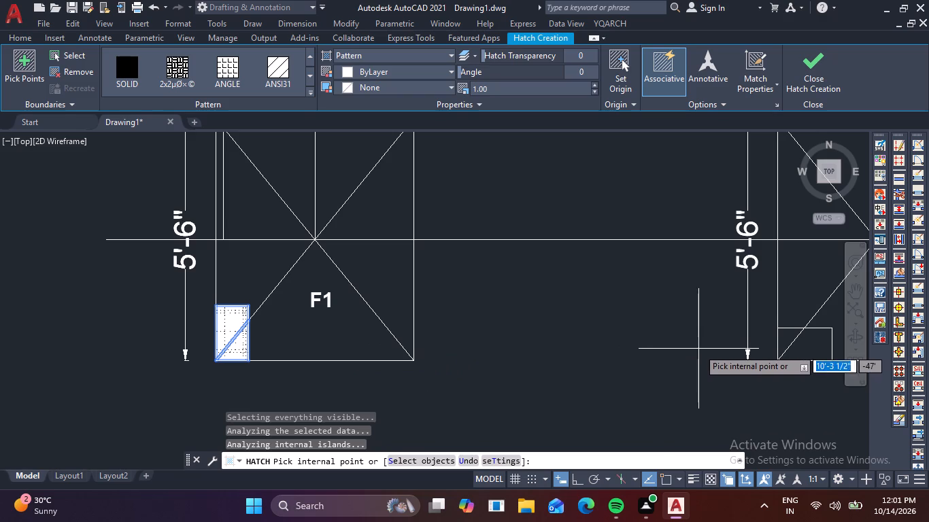
{"action": "middle_click_drag", "start_coordinate": [696, 350], "coordinate": [525, 345]}
{"action": "left_click", "coordinate": [641, 346]}
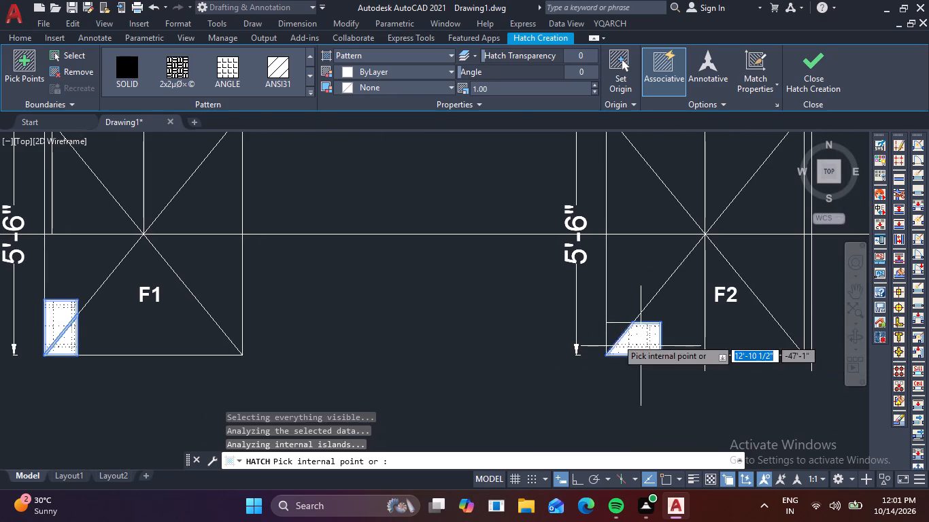
{"action": "left_click", "coordinate": [612, 331]}
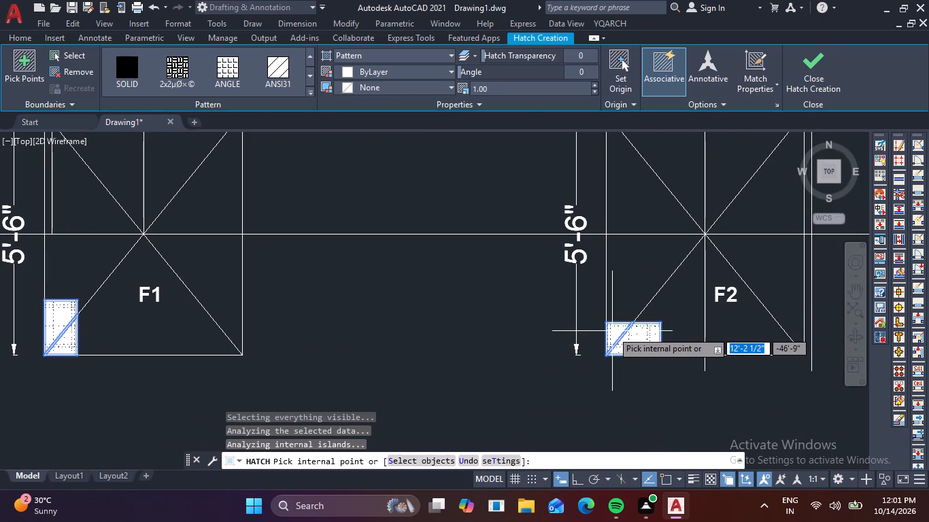
{"action": "left_click", "coordinate": [806, 74]}
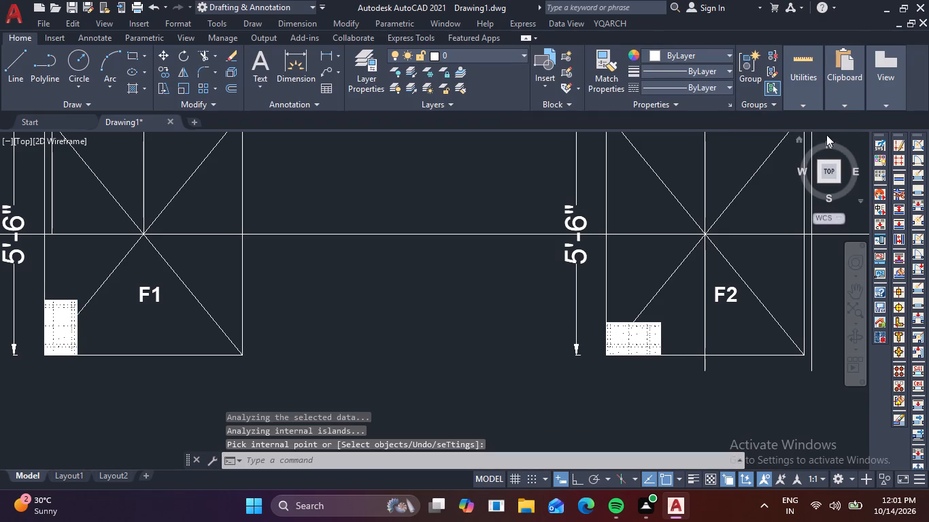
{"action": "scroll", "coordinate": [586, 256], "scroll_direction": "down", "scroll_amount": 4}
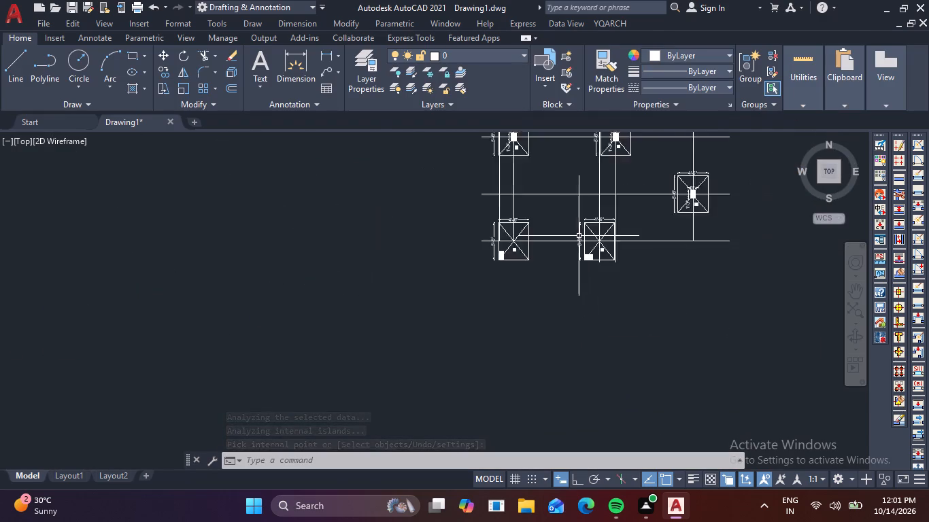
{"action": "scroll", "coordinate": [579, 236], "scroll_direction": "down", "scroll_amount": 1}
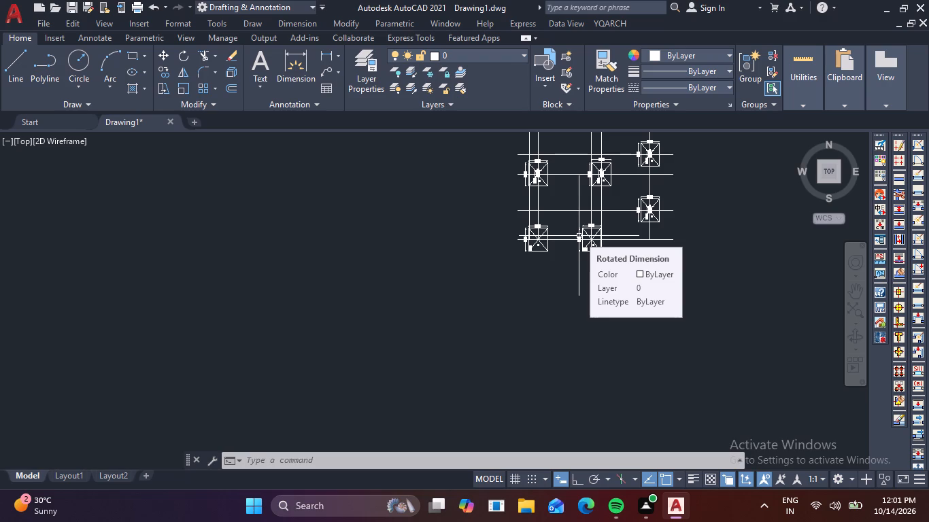
Copy the F10 label into the empty area above and to the left of footing F10.
{"action": "scroll", "coordinate": [579, 236], "scroll_direction": "down", "scroll_amount": 1}
{"action": "middle_click_drag", "start_coordinate": [579, 236], "coordinate": [494, 360]}
{"action": "scroll", "coordinate": [524, 336], "scroll_direction": "up", "scroll_amount": 2}
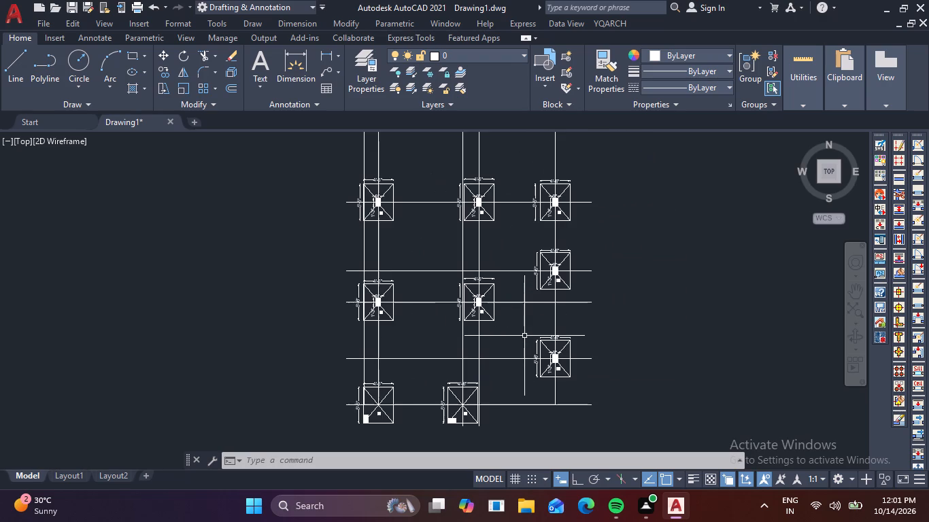
{"action": "scroll", "coordinate": [487, 194], "scroll_direction": "up", "scroll_amount": 2}
{"action": "middle_click_drag", "start_coordinate": [520, 200], "coordinate": [518, 334]}
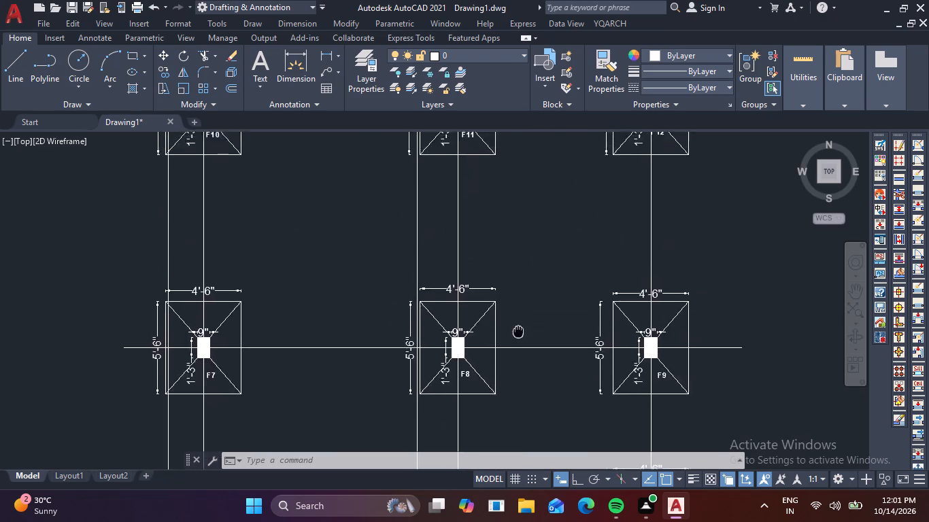
{"action": "middle_click_drag", "start_coordinate": [518, 334], "coordinate": [497, 436]}
{"action": "scroll", "coordinate": [517, 356], "scroll_direction": "down", "scroll_amount": 2}
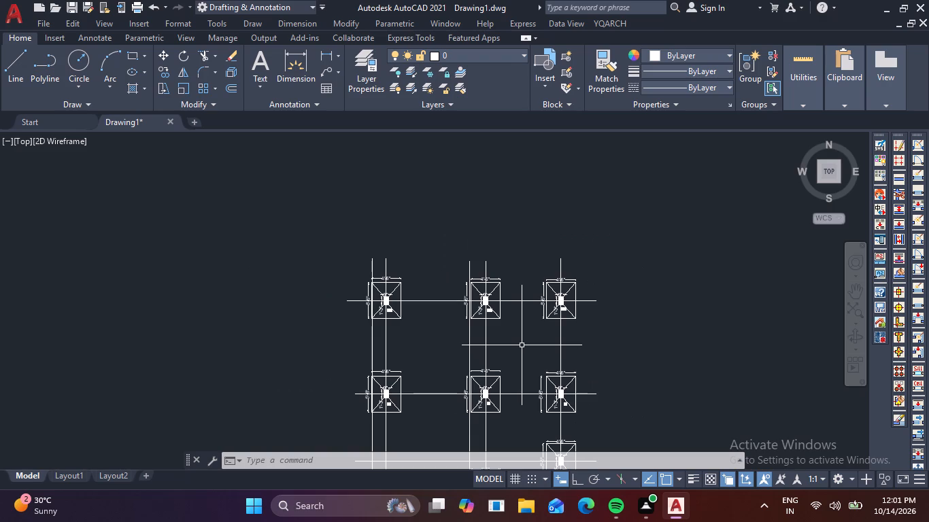
{"action": "scroll", "coordinate": [409, 315], "scroll_direction": "up", "scroll_amount": 2}
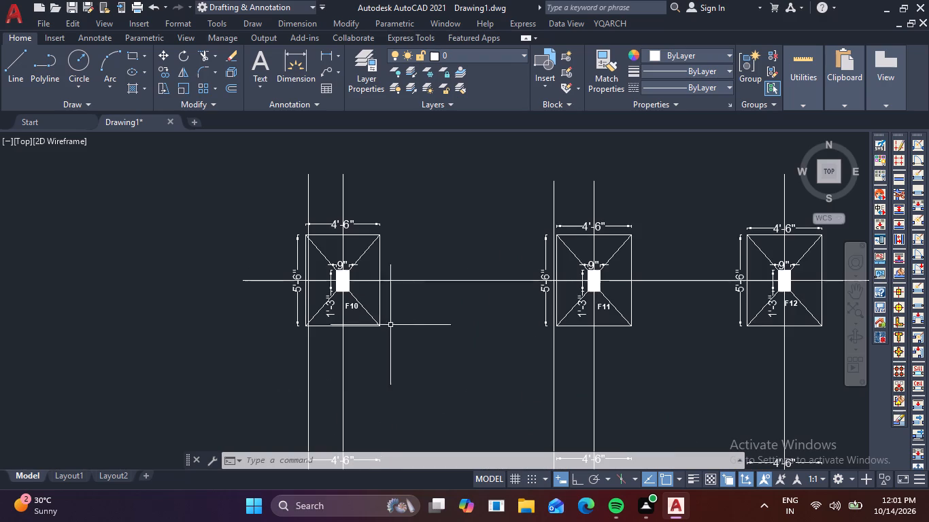
{"action": "left_click", "coordinate": [355, 308]}
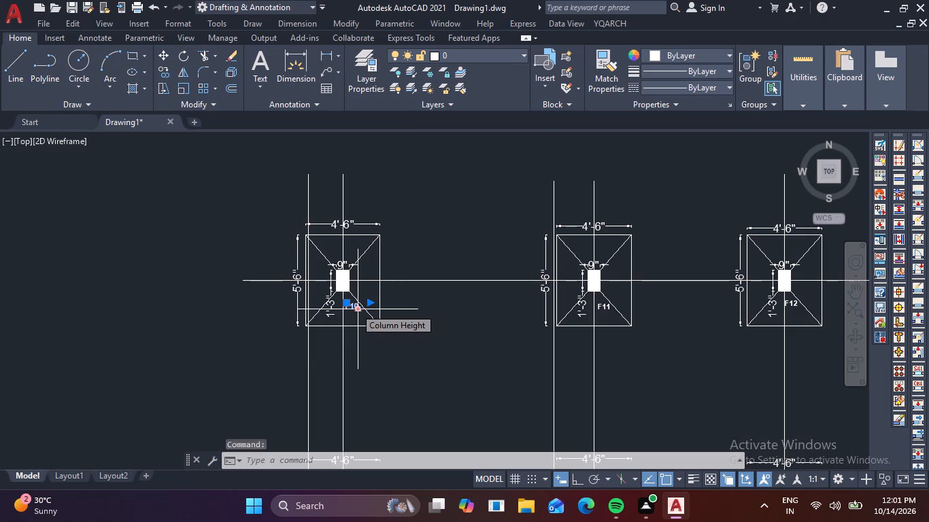
{"action": "type", "text": "CO"}
{"action": "key", "text": "space"}
{"action": "left_click", "coordinate": [355, 308]}
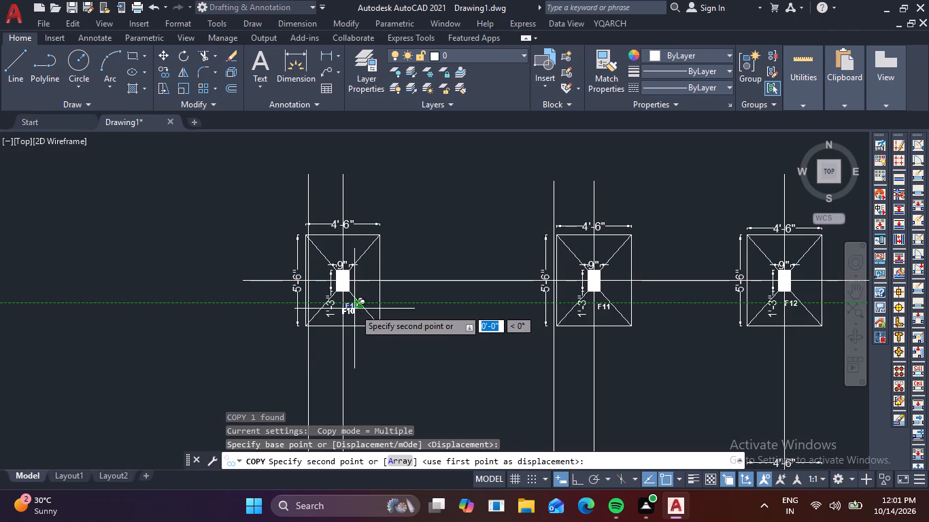
{"action": "left_click", "coordinate": [245, 172]}
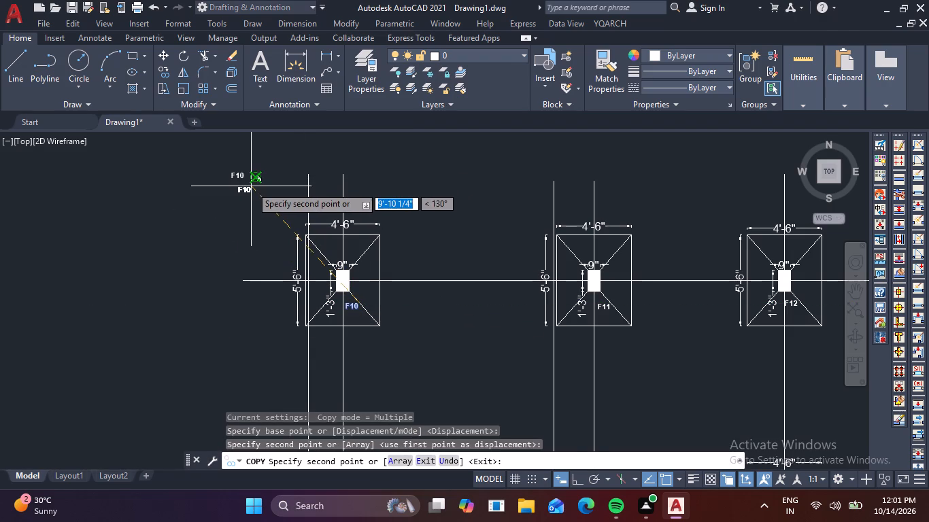
{"action": "key", "text": "Escape"}
Change the copied F10 label's text to 1 and set its text height to 6".
{"action": "scroll", "coordinate": [216, 177], "scroll_direction": "up", "scroll_amount": 3}
{"action": "middle_click_drag", "start_coordinate": [311, 209], "coordinate": [293, 248]}
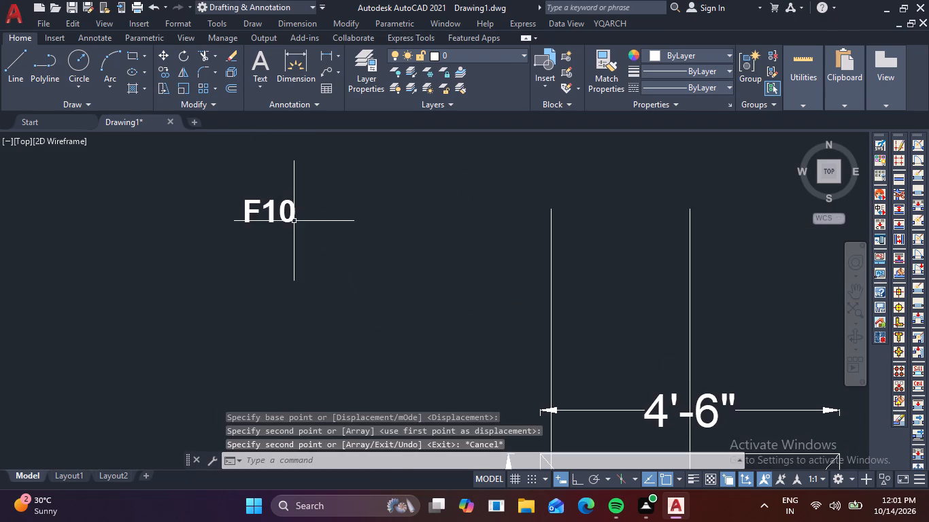
{"action": "double_click", "coordinate": [294, 221]}
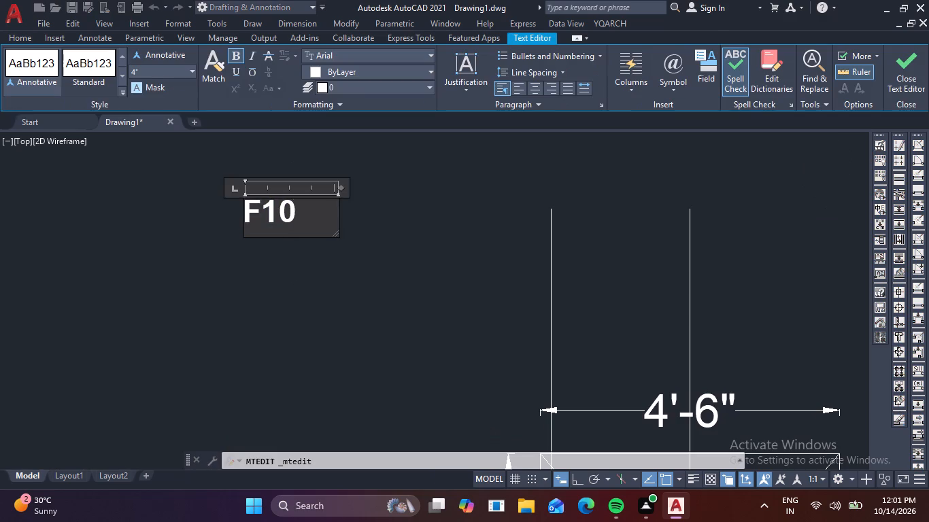
{"action": "key", "text": "BackSpace"}
{"action": "key", "text": "BackSpace"}
{"action": "key", "text": "BackSpace"}
{"action": "key", "text": "1"}
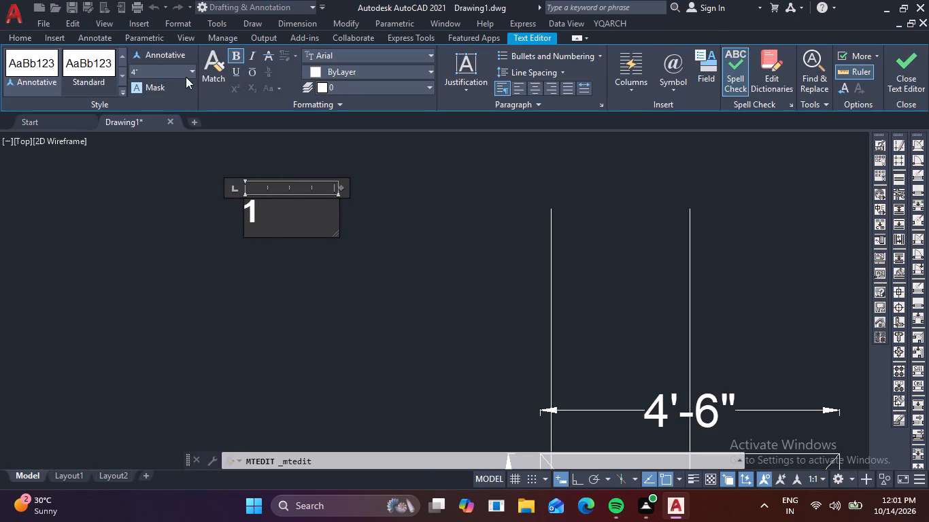
{"action": "left_click_drag", "start_coordinate": [275, 215], "coordinate": [183, 217]}
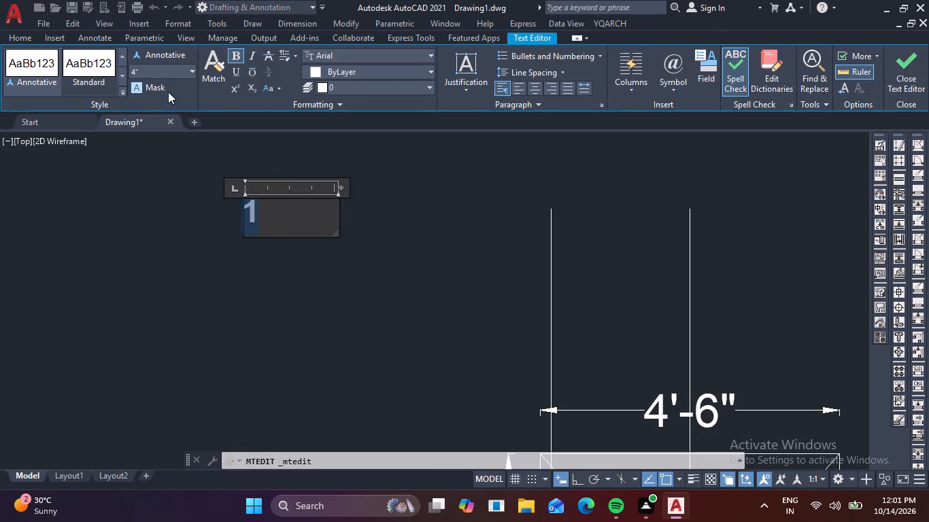
{"action": "left_click", "coordinate": [158, 75]}
{"action": "key", "text": "6"}
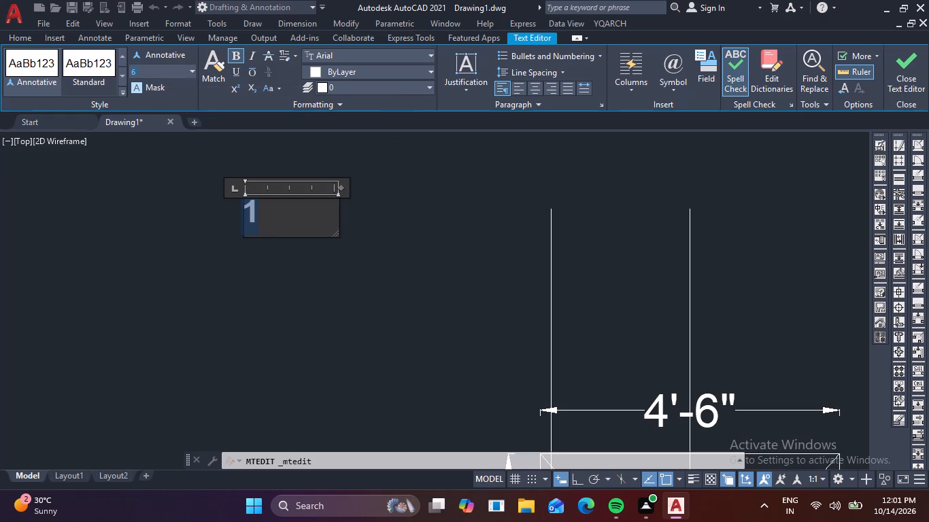
{"action": "key", "text": "Return"}
{"action": "left_click", "coordinate": [149, 196]}
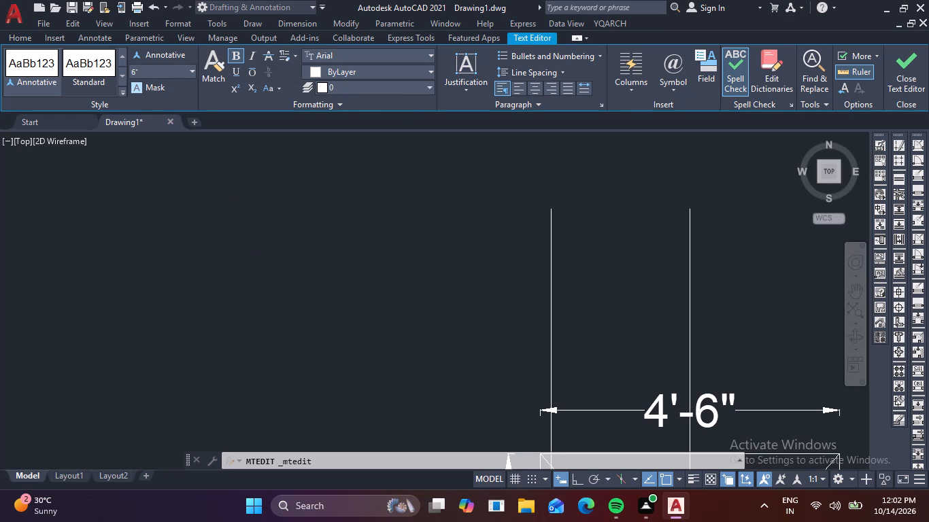
Set the text height of the label 1 beside footing F10 to 8".
{"action": "scroll", "coordinate": [190, 199], "scroll_direction": "down", "scroll_amount": 2}
{"action": "scroll", "coordinate": [324, 245], "scroll_direction": "down", "scroll_amount": 3}
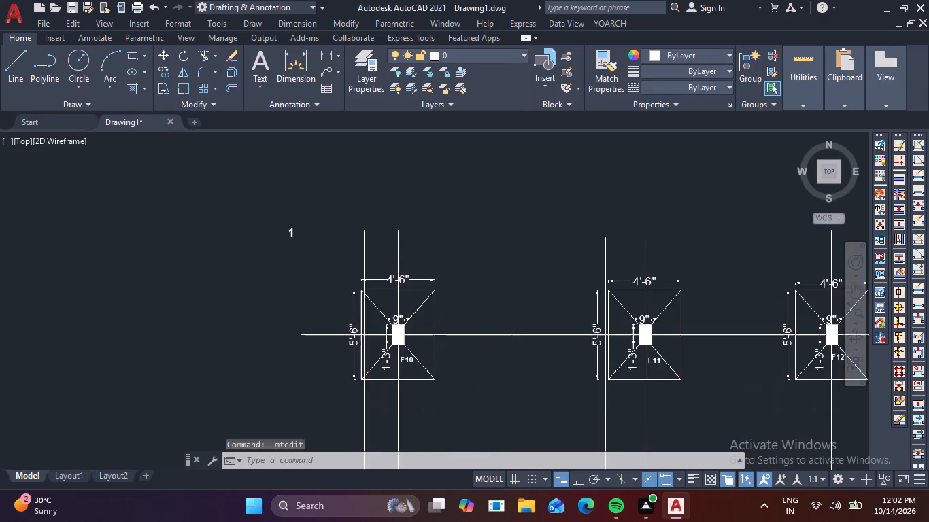
{"action": "scroll", "coordinate": [316, 247], "scroll_direction": "up", "scroll_amount": 3}
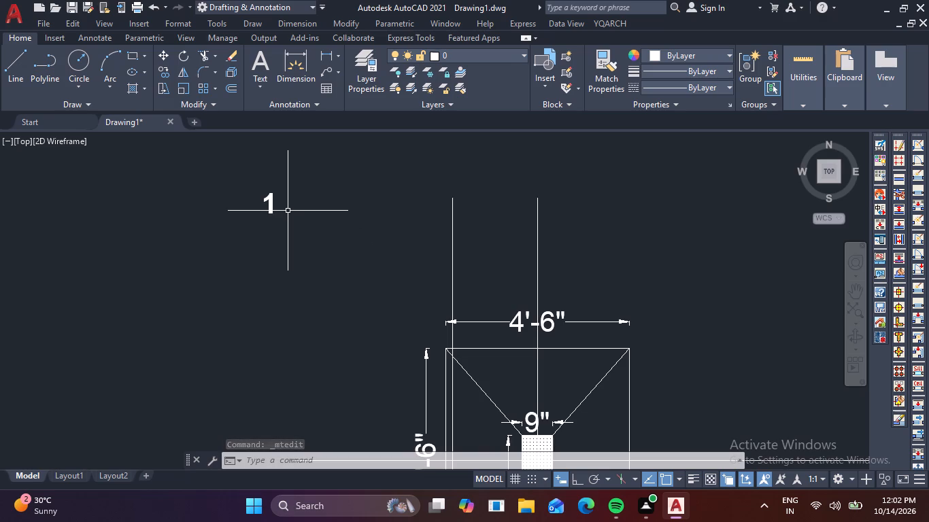
{"action": "left_click", "coordinate": [295, 209]}
{"action": "left_click", "coordinate": [243, 194]}
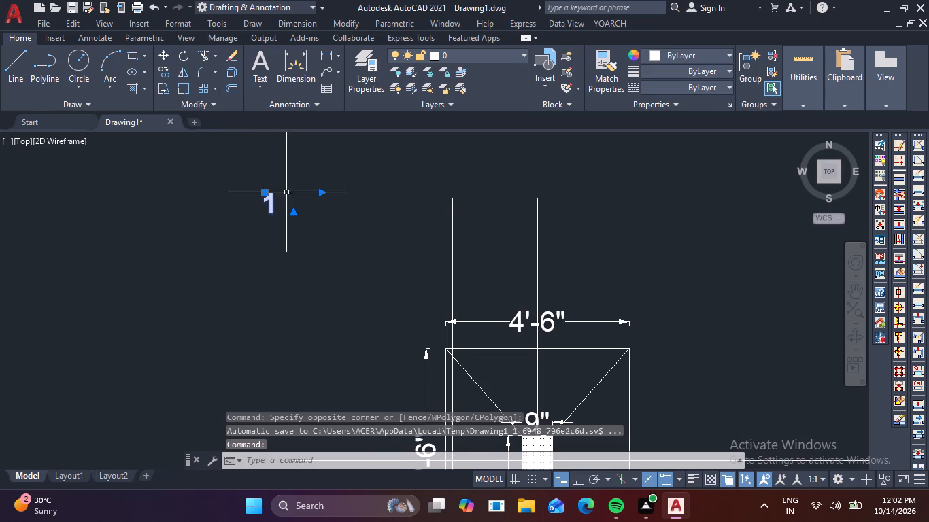
{"action": "double_click", "coordinate": [273, 203]}
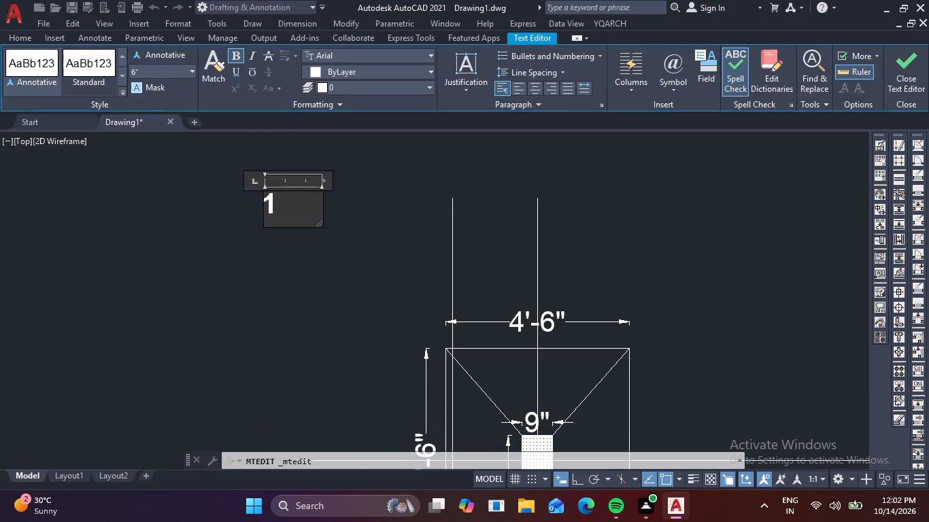
{"action": "left_click_drag", "start_coordinate": [278, 203], "coordinate": [240, 202]}
{"action": "left_click", "coordinate": [161, 73]}
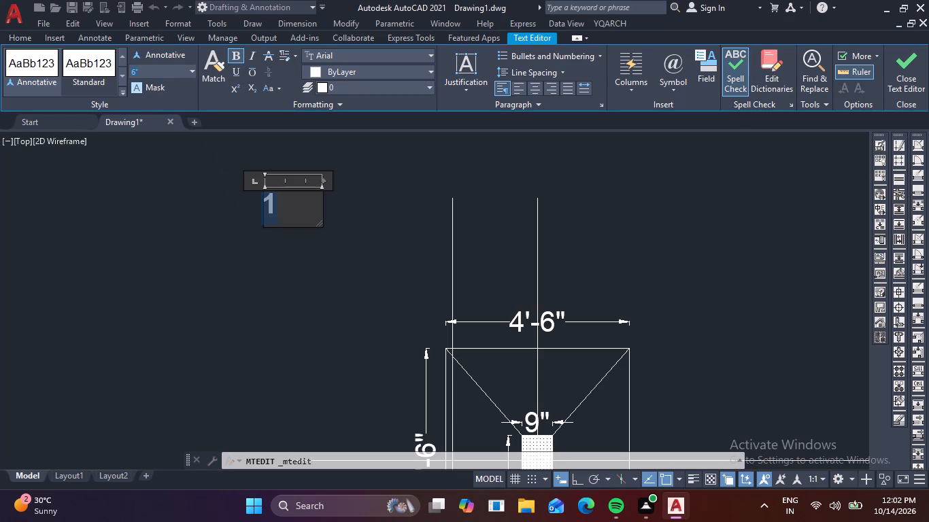
{"action": "key", "text": "8"}
{"action": "key", "text": "Return"}
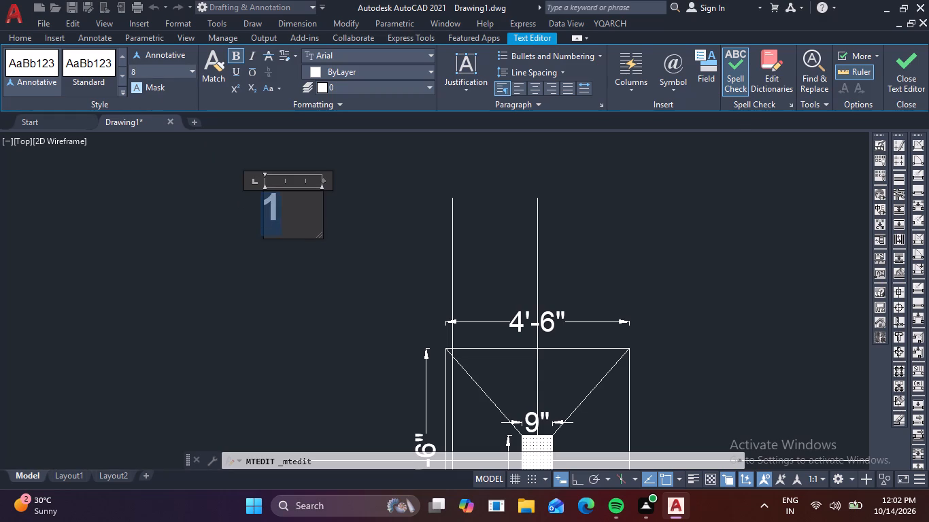
{"action": "left_click", "coordinate": [235, 243]}
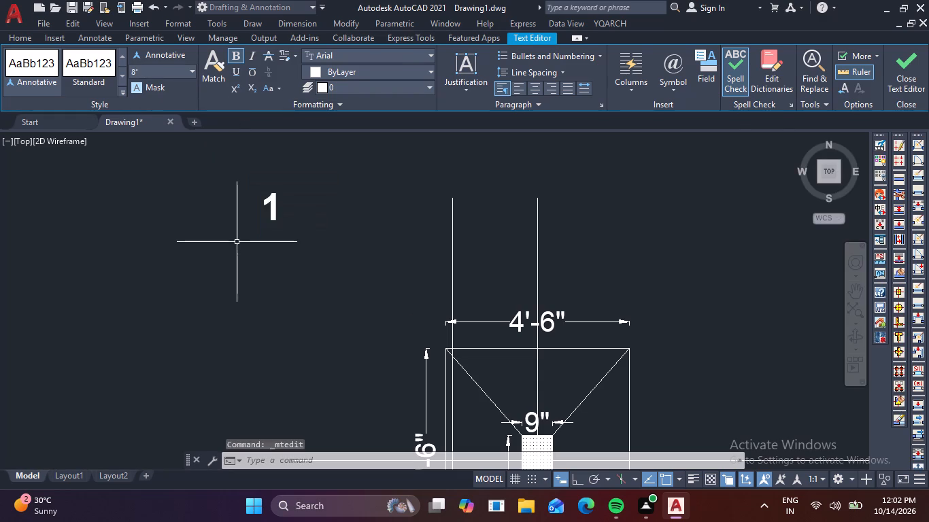
Copy the label 1 to just above the top end of the leftmost vertical grid line at footing F10.
{"action": "left_click", "coordinate": [271, 205]}
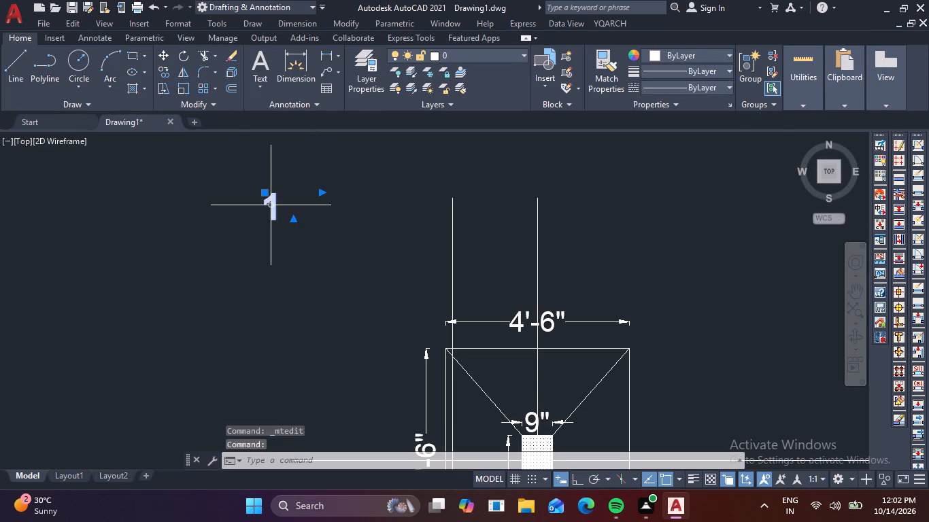
{"action": "type", "text": "CO"}
{"action": "key", "text": "space"}
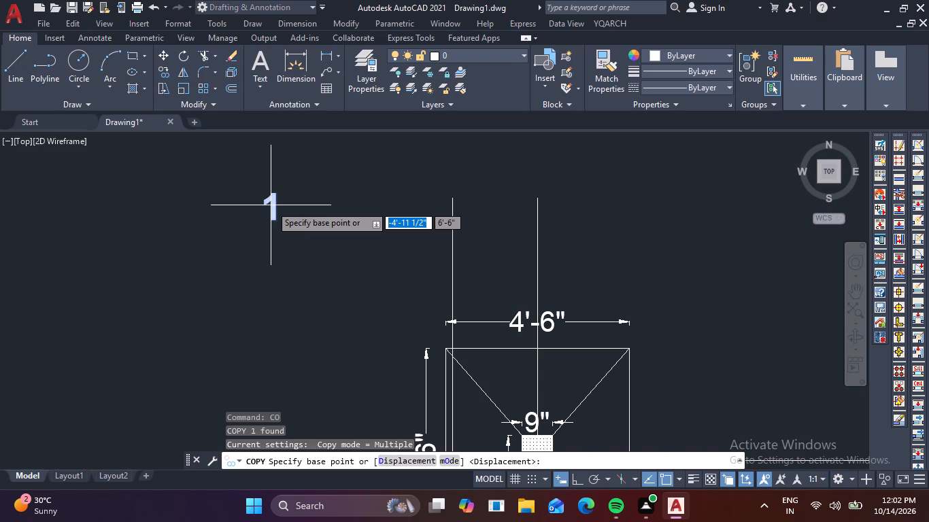
{"action": "left_click", "coordinate": [271, 205]}
{"action": "scroll", "coordinate": [460, 179], "scroll_direction": "up", "scroll_amount": 2}
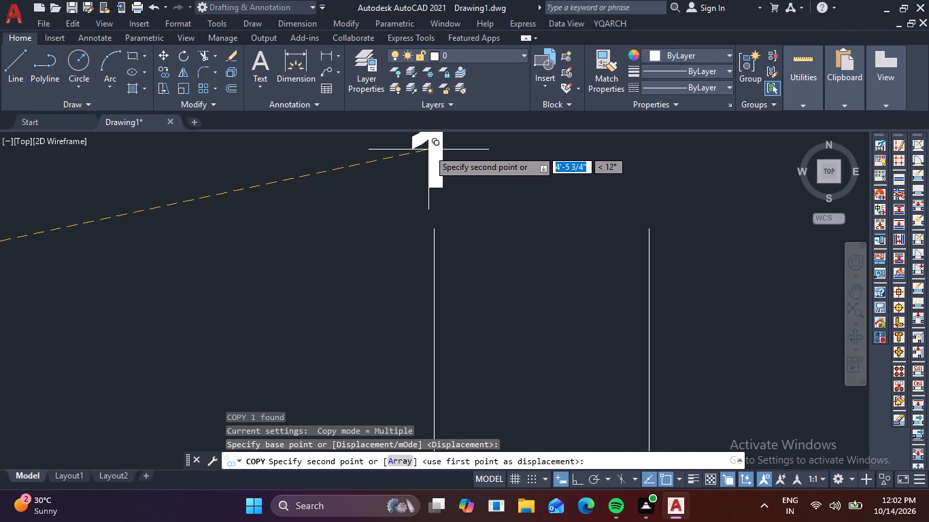
{"action": "left_click", "coordinate": [428, 150]}
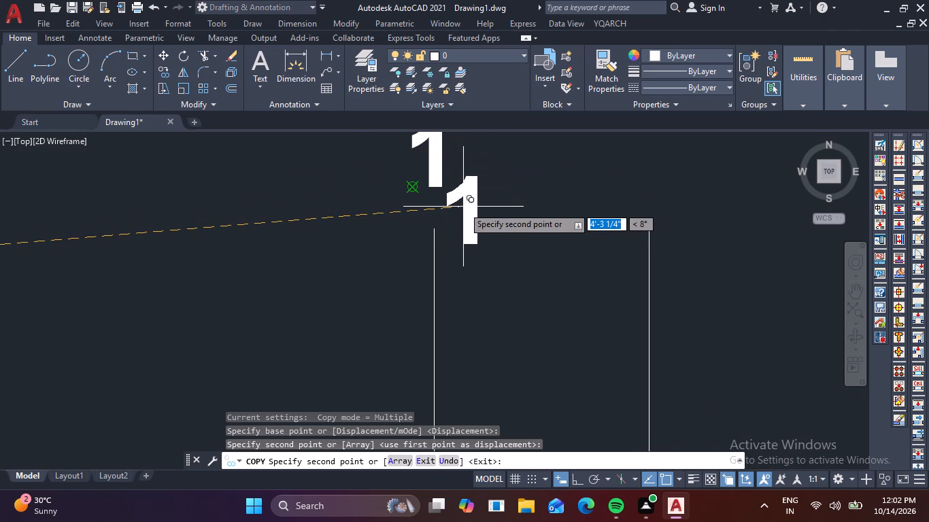
{"action": "key", "text": "Escape"}
Copy the leftmost grid line's label 1 horizontally, with Ortho on, to above the vertical grid line through footing F10's column.
{"action": "scroll", "coordinate": [463, 210], "scroll_direction": "down", "scroll_amount": 3}
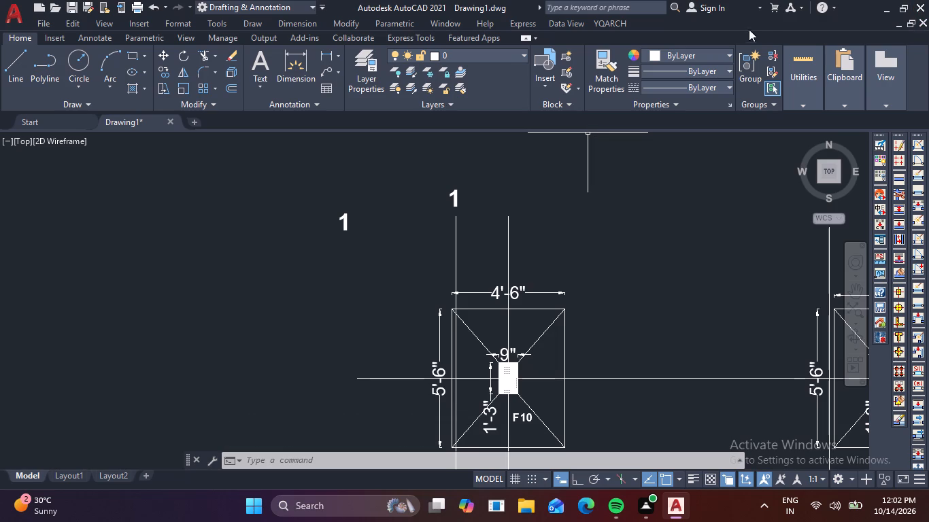
{"action": "scroll", "coordinate": [474, 194], "scroll_direction": "up", "scroll_amount": 2}
{"action": "left_click", "coordinate": [454, 213]}
{"action": "left_click", "coordinate": [385, 171]}
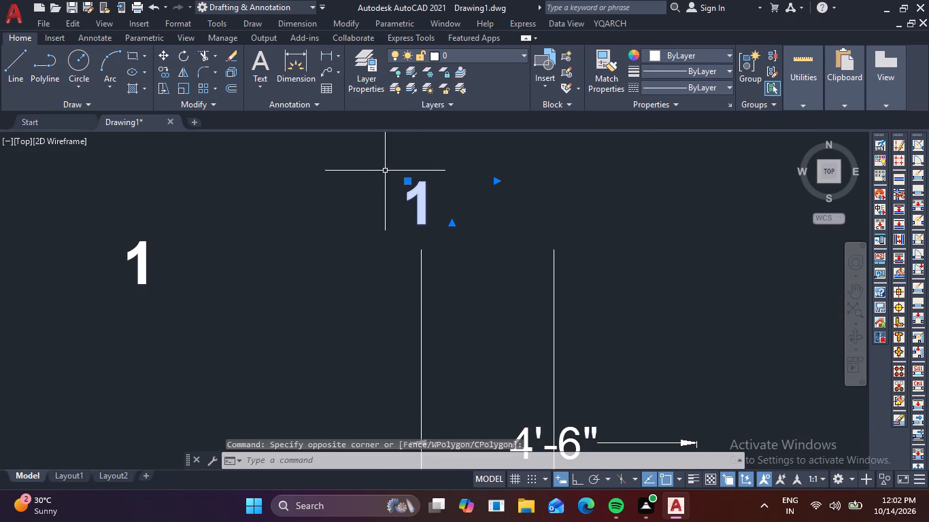
{"action": "type", "text": "CO"}
{"action": "key", "text": "space"}
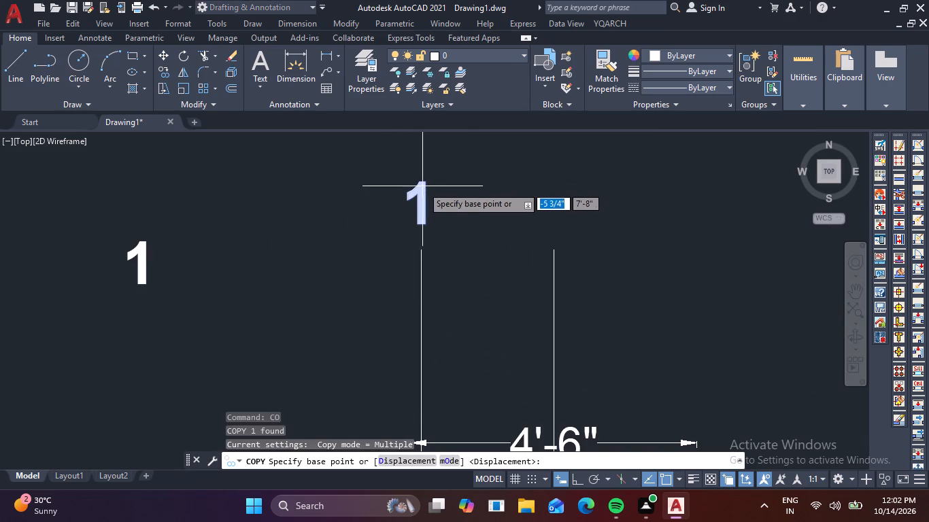
{"action": "left_click", "coordinate": [421, 225]}
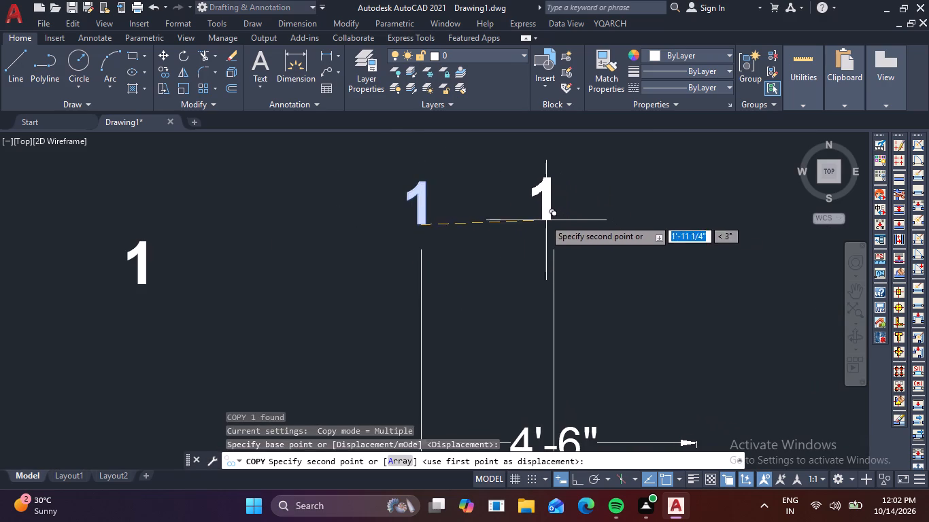
{"action": "key", "text": "F8"}
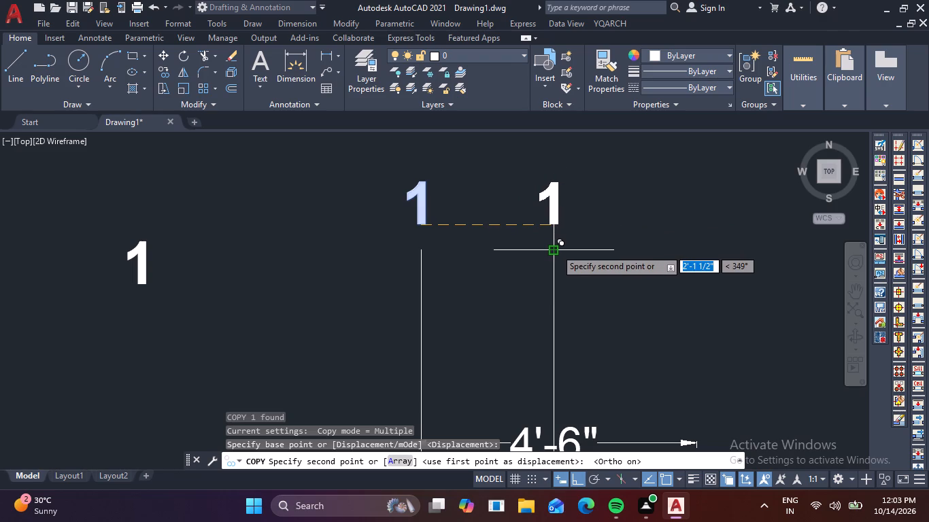
{"action": "left_click", "coordinate": [554, 234]}
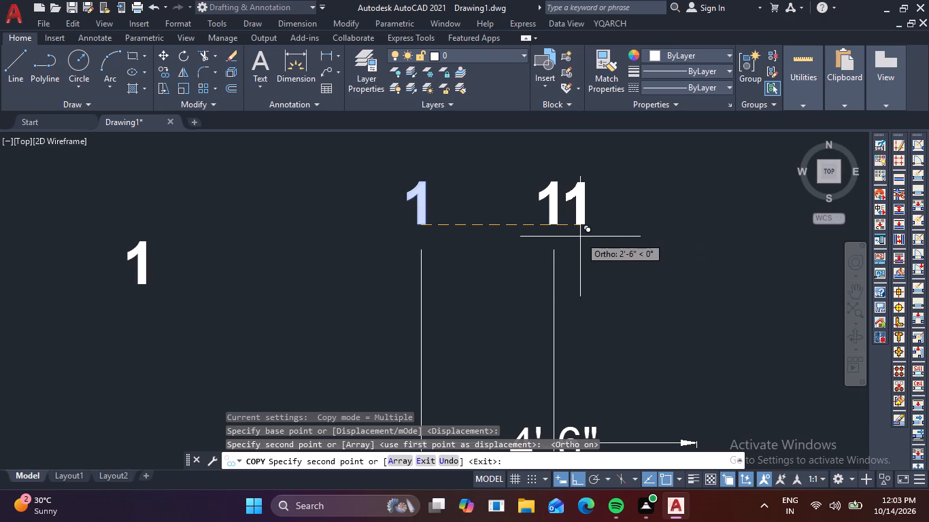
{"action": "key", "text": "Escape"}
Copy the label 1 above F10's column grid line to the tops of both F11 vertical grid lines and the F12 grid line.
{"action": "left_click_drag", "start_coordinate": [579, 235], "coordinate": [572, 229]}
{"action": "left_click", "coordinate": [509, 160]}
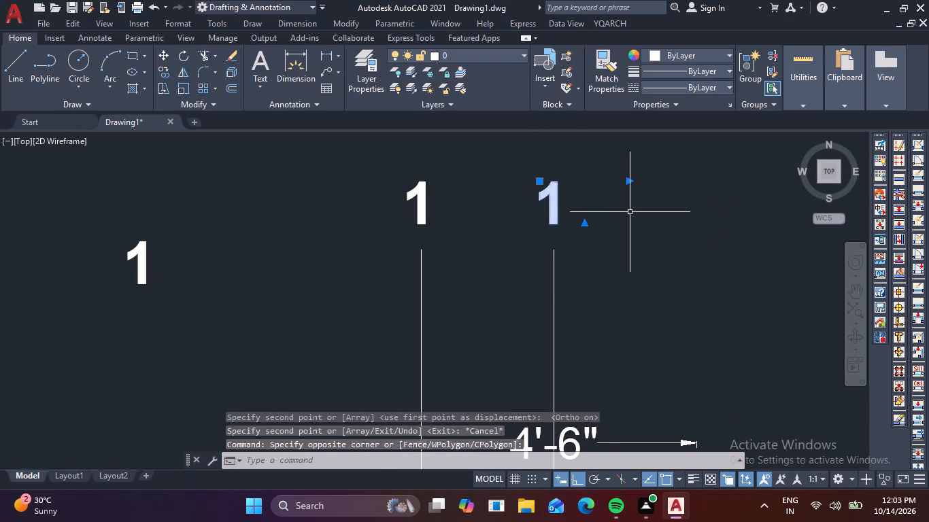
{"action": "key", "text": "c"}
{"action": "key", "text": "o"}
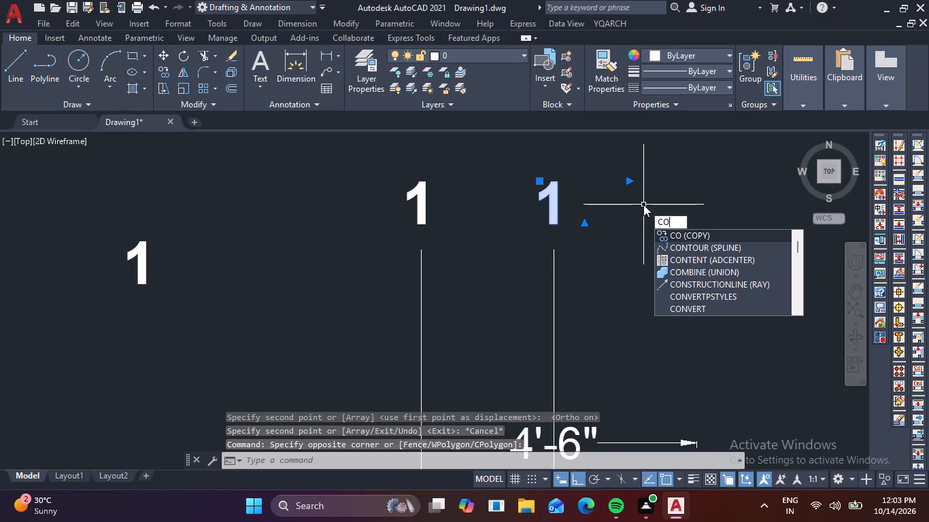
{"action": "key", "text": "space"}
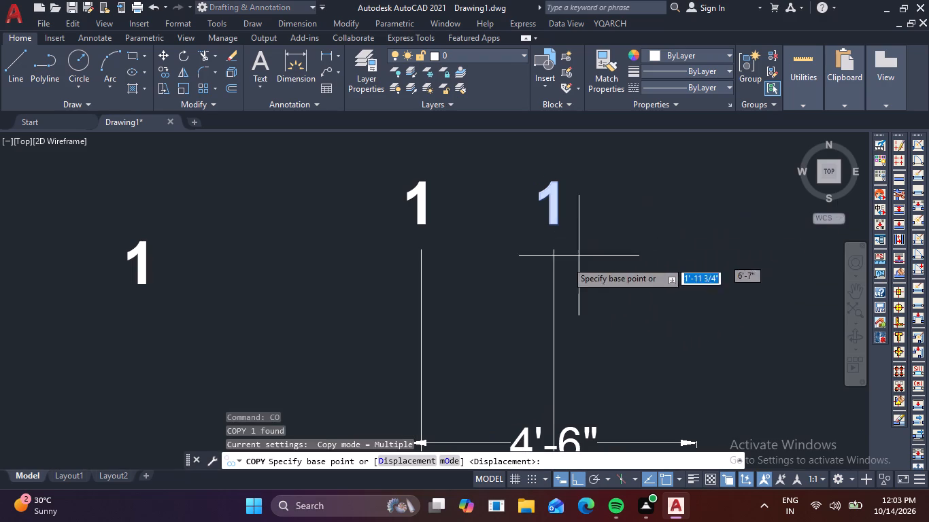
{"action": "left_click", "coordinate": [550, 249]}
{"action": "scroll", "coordinate": [613, 248], "scroll_direction": "down", "scroll_amount": 2}
{"action": "middle_click_drag", "start_coordinate": [585, 273], "coordinate": [471, 281]}
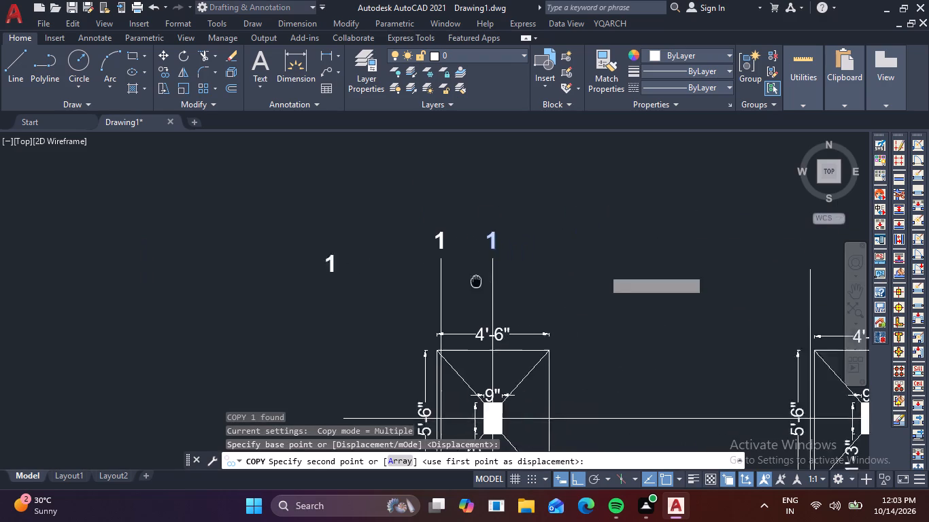
{"action": "middle_click_drag", "start_coordinate": [471, 281], "coordinate": [386, 281]}
{"action": "left_click", "coordinate": [705, 272]}
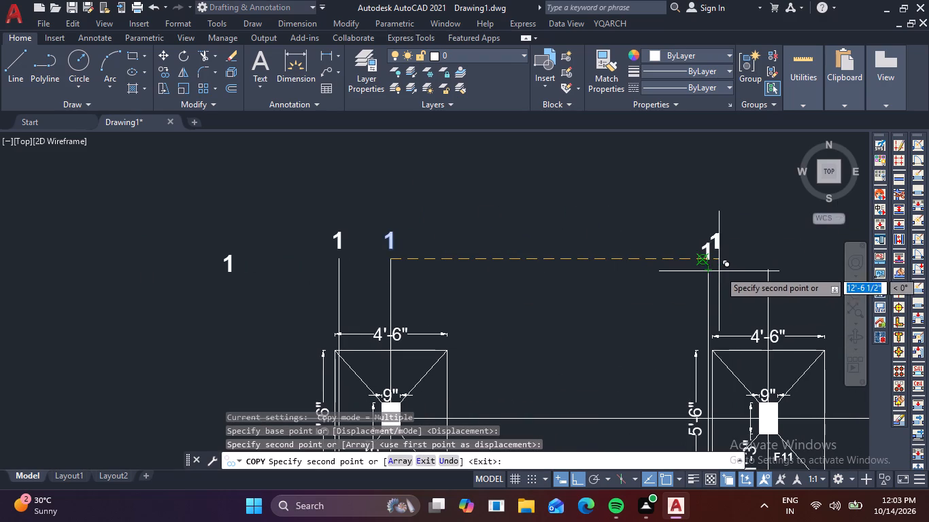
{"action": "left_click", "coordinate": [765, 270]}
{"action": "middle_click_drag", "start_coordinate": [792, 290], "coordinate": [475, 328]}
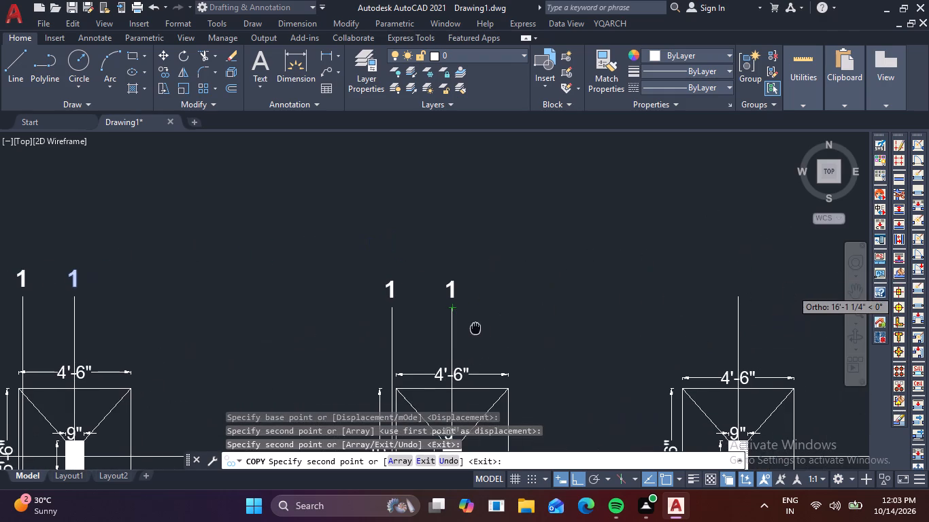
{"action": "left_click", "coordinate": [735, 296]}
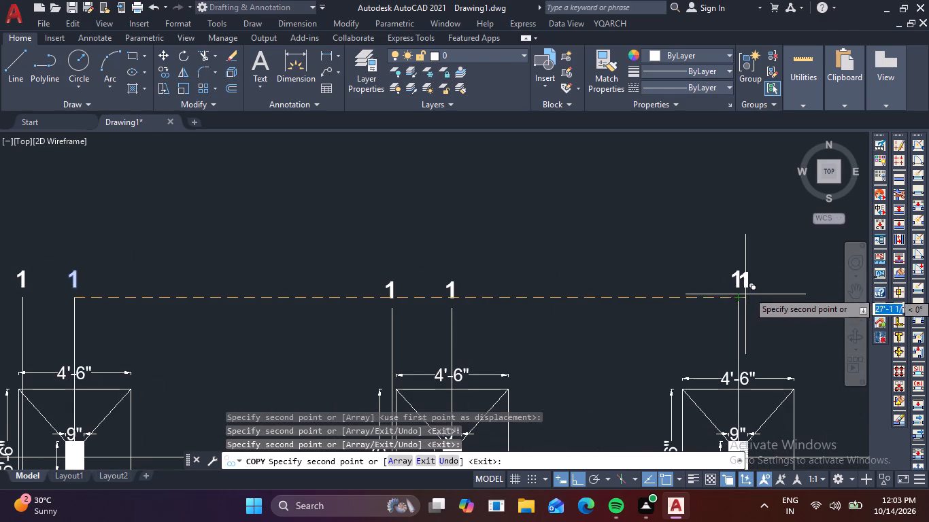
{"action": "middle_click_drag", "start_coordinate": [760, 292], "coordinate": [388, 344]}
{"action": "key", "text": "Escape"}
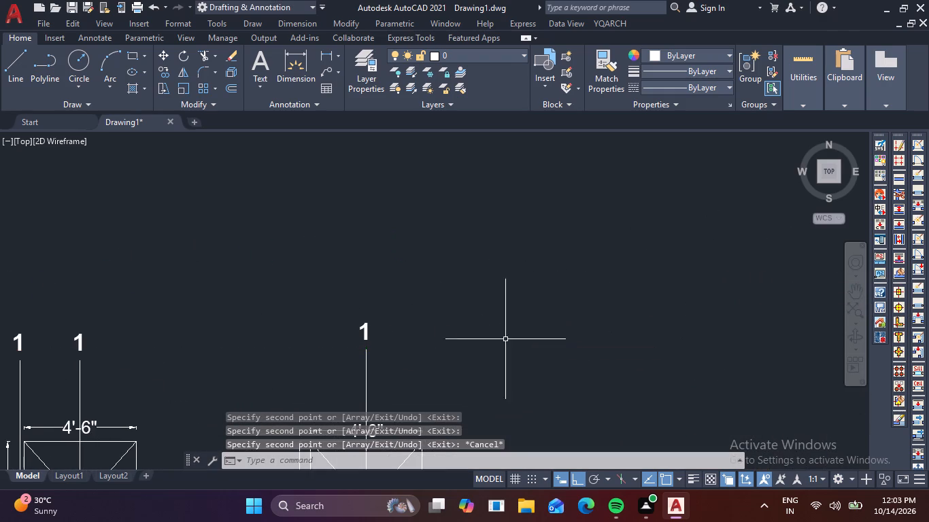
Number the five labels above the vertical grid lines with TCOUNT, sorted by X, starting at 1 with increment 1, using Overwrite.
{"action": "scroll", "coordinate": [469, 349], "scroll_direction": "down", "scroll_amount": 2}
{"action": "middle_click_drag", "start_coordinate": [394, 348], "coordinate": [461, 304]}
{"action": "left_click", "coordinate": [201, 283]}
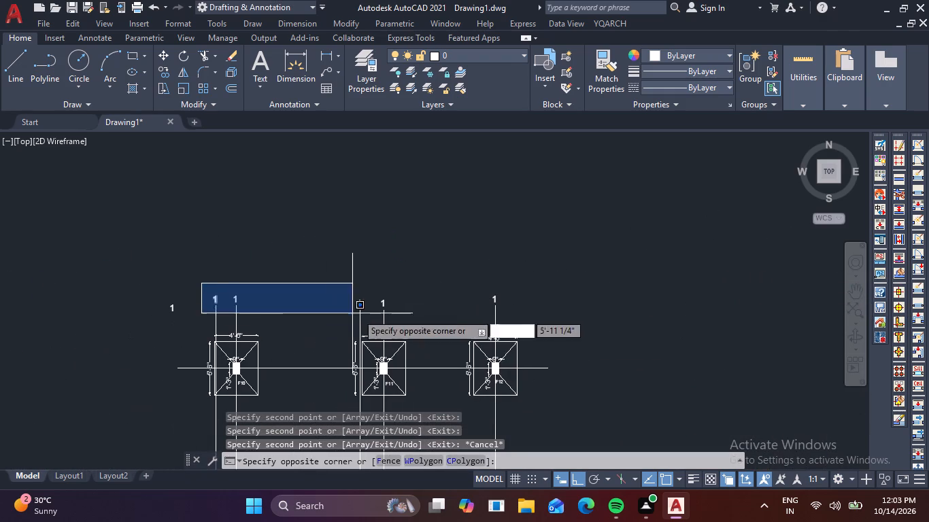
{"action": "left_click", "coordinate": [220, 265]}
{"action": "type", "text": "TC"}
{"action": "type", "text": "OU"}
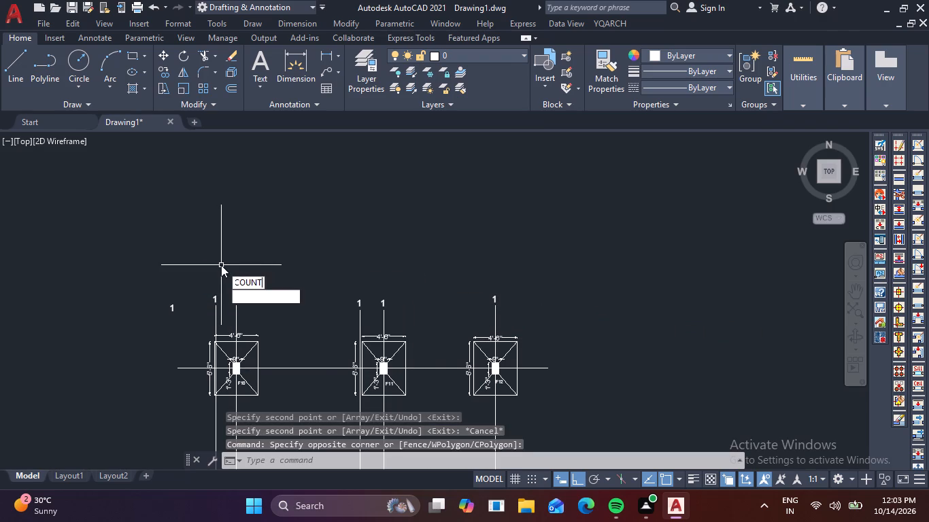
{"action": "key", "text": "space"}
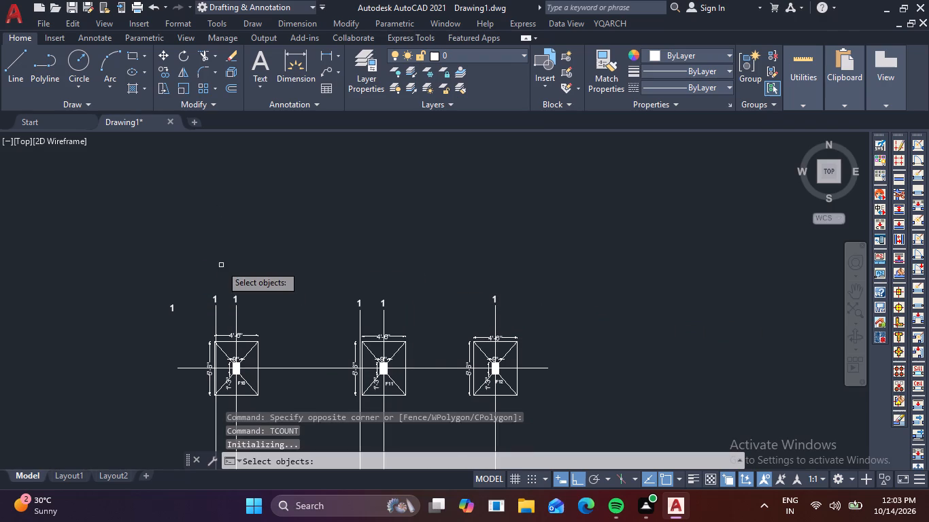
{"action": "left_click", "coordinate": [199, 276]}
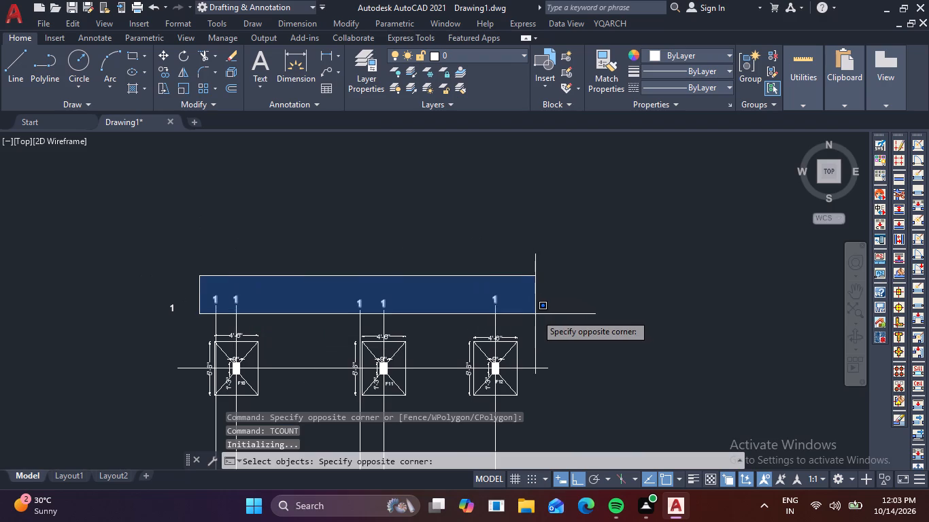
{"action": "left_click", "coordinate": [537, 315]}
{"action": "key", "text": "space"}
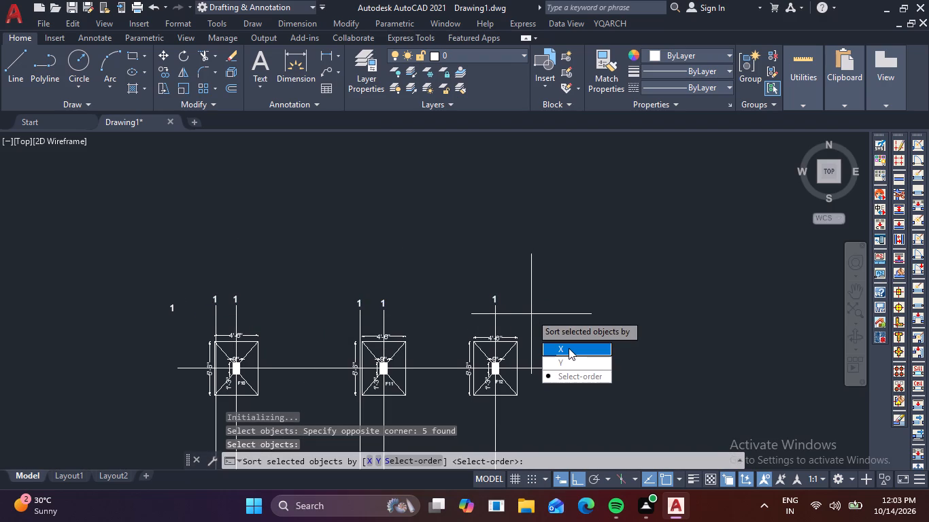
{"action": "left_click_drag", "start_coordinate": [567, 353], "coordinate": [531, 314]}
{"action": "key", "text": "space"}
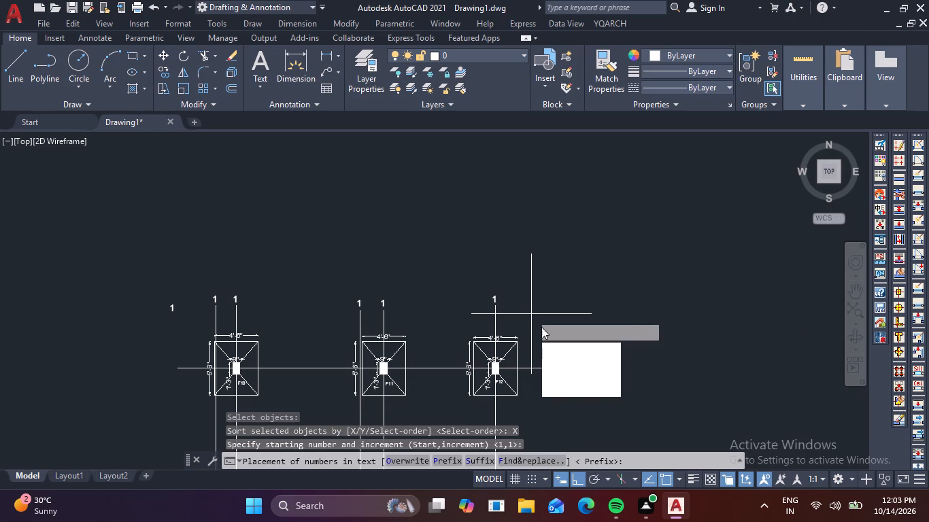
{"action": "left_click_drag", "start_coordinate": [562, 349], "coordinate": [531, 314]}
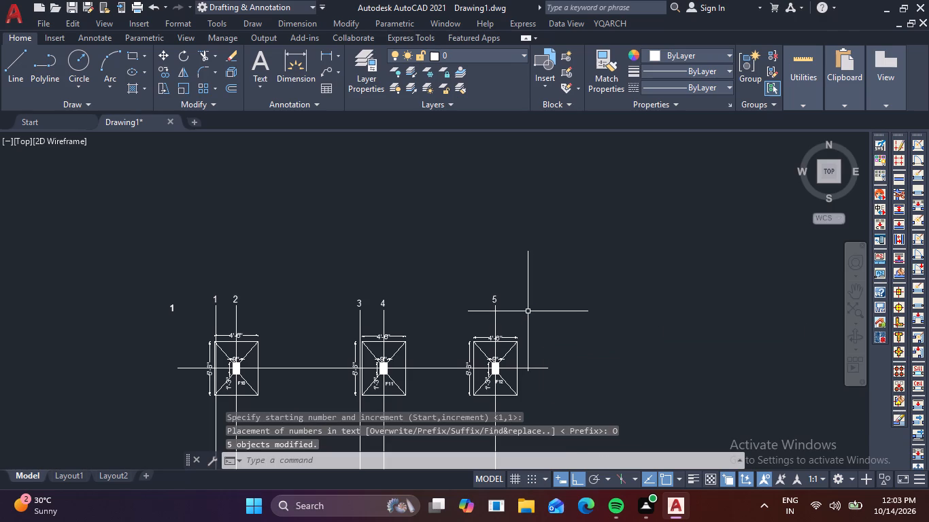
{"action": "middle_click_drag", "start_coordinate": [466, 328], "coordinate": [482, 302]}
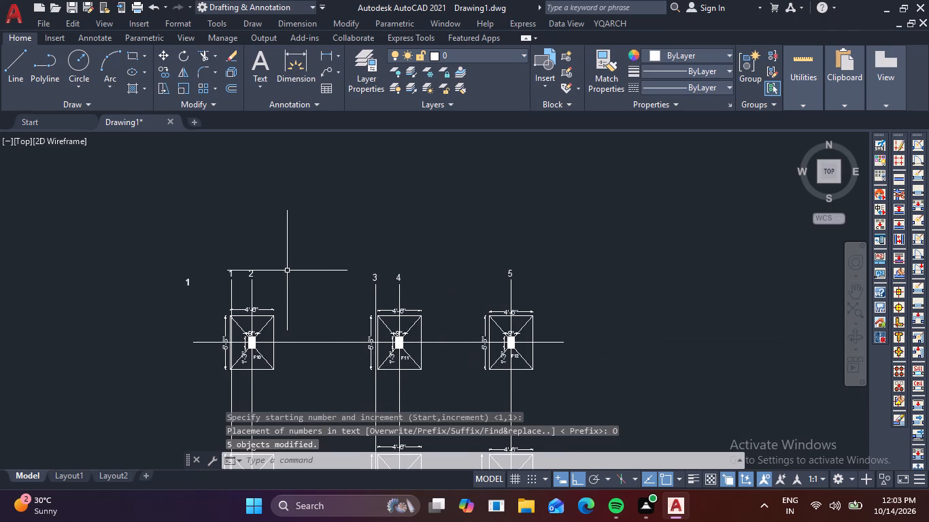
{"action": "key", "text": "Escape"}
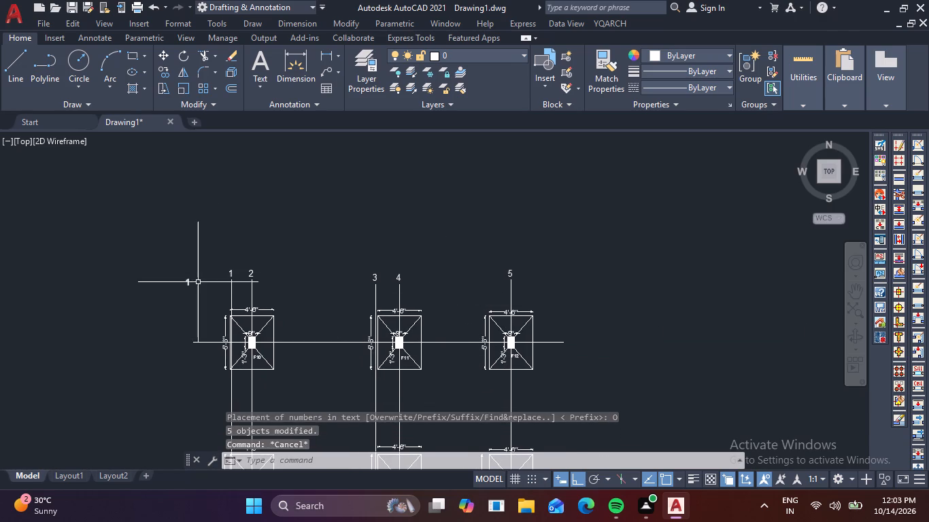
Erase the spare label 1 standing apart, left of the numbered vertical grid lines near footing F10.
{"action": "left_click_drag", "start_coordinate": [206, 298], "coordinate": [177, 281]}
{"action": "left_click", "coordinate": [136, 249]}
{"action": "key", "text": "Delete"}
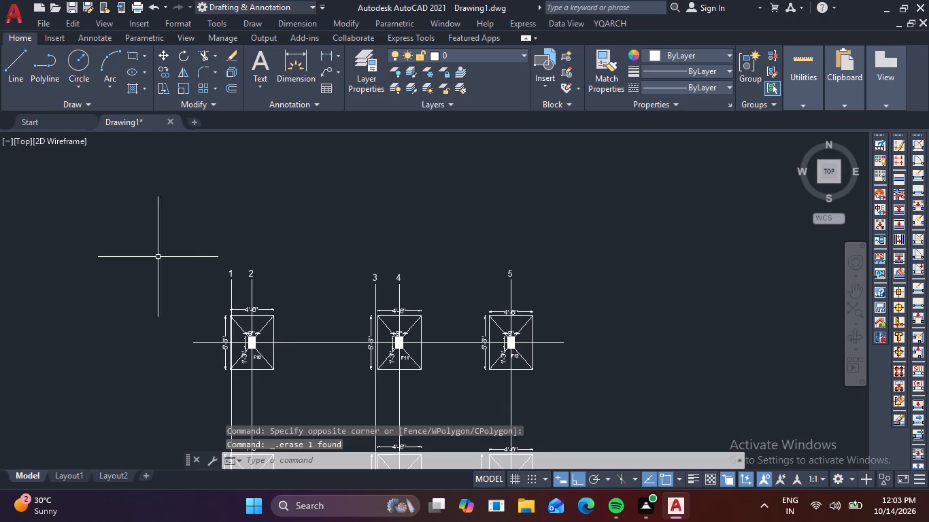
Copy the leftmost vertical grid line's label 1, with Ortho off, to beside the left end of footing F10's horizontal grid line.
{"action": "scroll", "coordinate": [320, 300], "scroll_direction": "down", "scroll_amount": 2}
{"action": "scroll", "coordinate": [318, 298], "scroll_direction": "up", "scroll_amount": 2}
{"action": "middle_click_drag", "start_coordinate": [293, 317], "coordinate": [348, 205]}
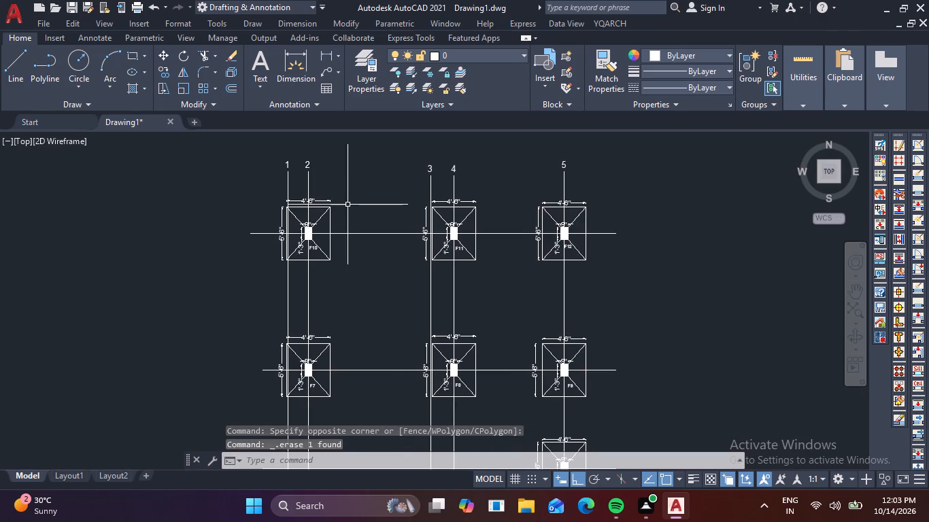
{"action": "scroll", "coordinate": [290, 169], "scroll_direction": "up", "scroll_amount": 1}
{"action": "middle_click_drag", "start_coordinate": [304, 176], "coordinate": [293, 248]}
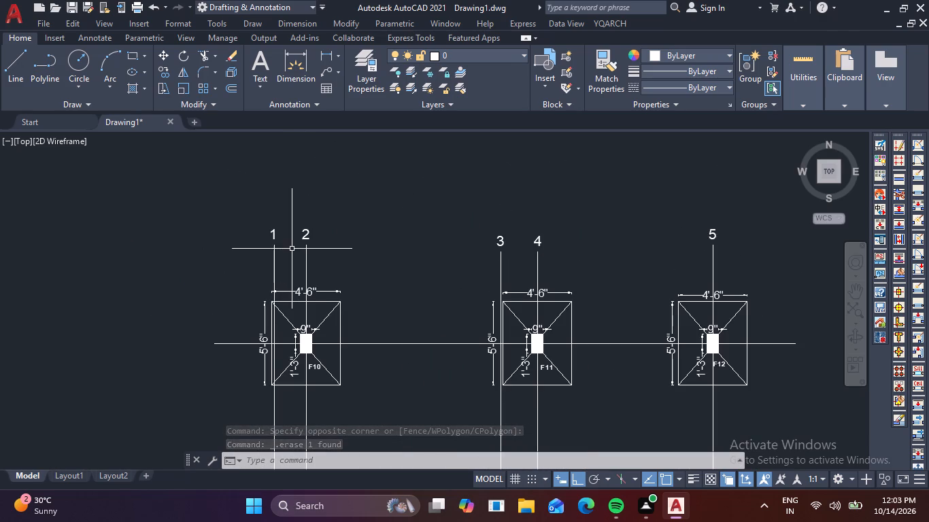
{"action": "left_click", "coordinate": [276, 230]}
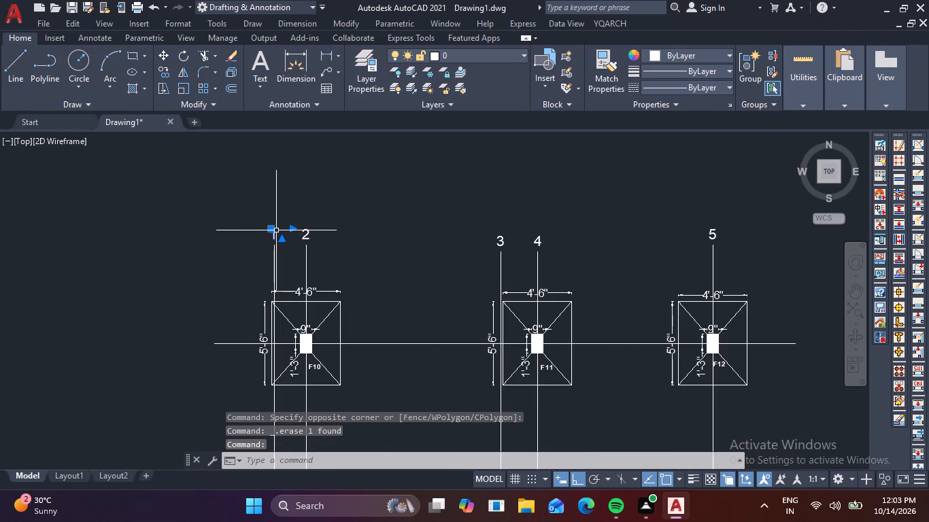
{"action": "type", "text": "CO"}
{"action": "key", "text": "space"}
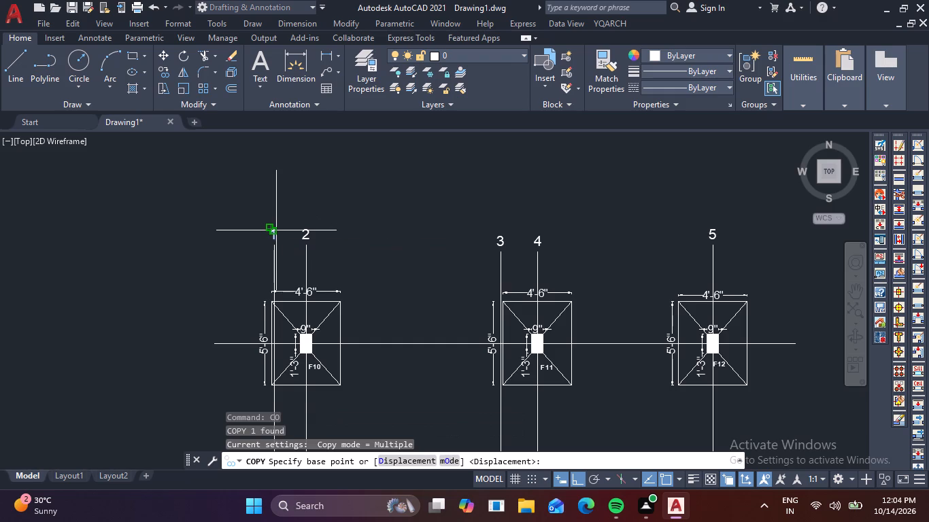
{"action": "left_click", "coordinate": [276, 230]}
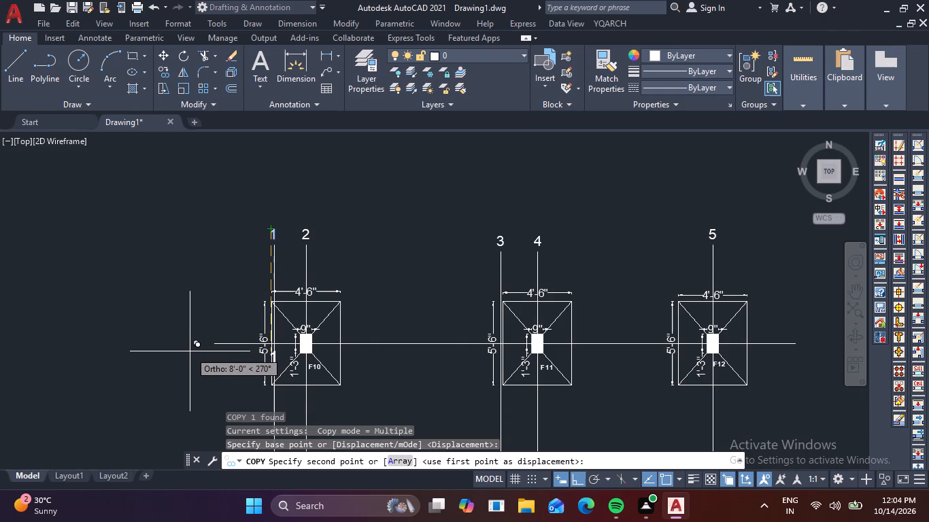
{"action": "key", "text": "F8"}
{"action": "scroll", "coordinate": [188, 347], "scroll_direction": "up", "scroll_amount": 3}
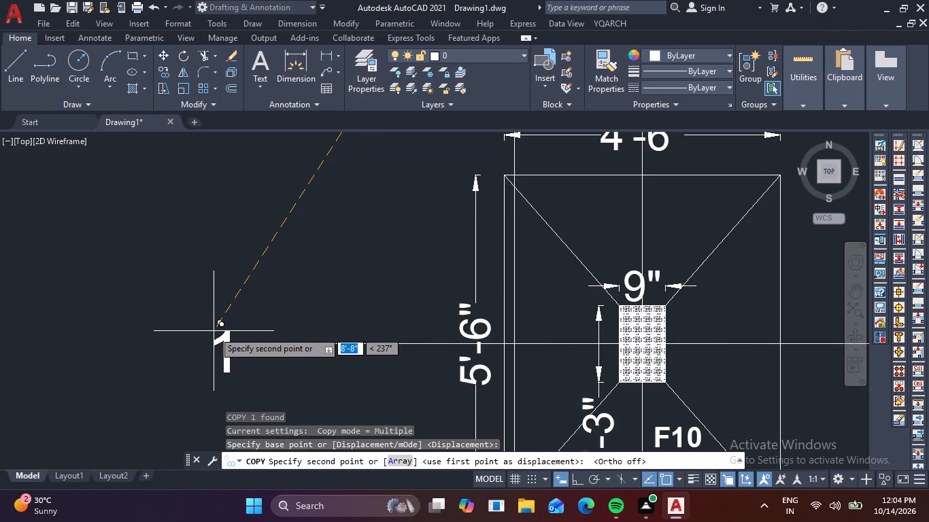
{"action": "left_click", "coordinate": [212, 328]}
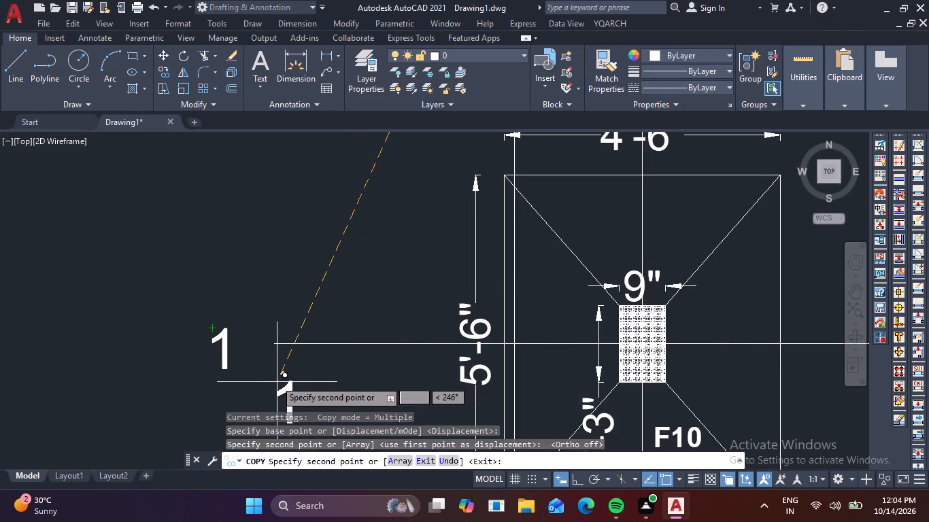
{"action": "key", "text": "Escape"}
Copy F10's row label 1 to the left ends of the horizontal grid lines through F7, F6, F4, F3 and F1.
{"action": "left_click_drag", "start_coordinate": [247, 380], "coordinate": [236, 374]}
{"action": "left_click_drag", "start_coordinate": [171, 294], "coordinate": [166, 283]}
{"action": "type", "text": "CO"}
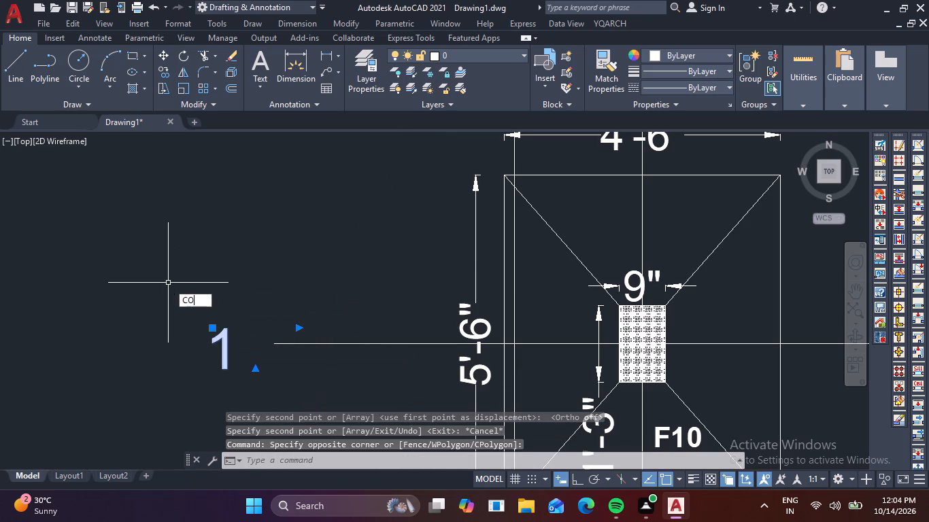
{"action": "key", "text": "space"}
{"action": "left_click", "coordinate": [278, 340]}
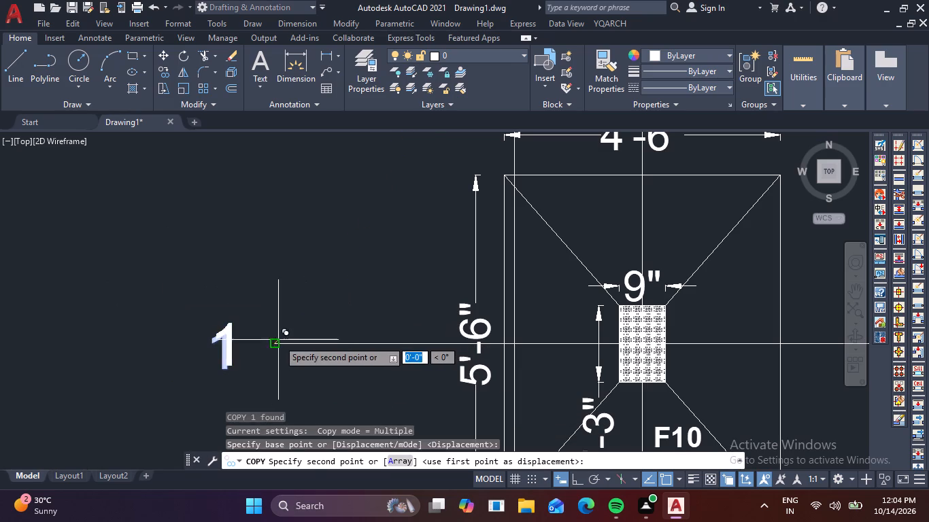
{"action": "scroll", "coordinate": [278, 340], "scroll_direction": "down", "scroll_amount": 2}
{"action": "middle_click_drag", "start_coordinate": [277, 359], "coordinate": [255, 205]}
{"action": "scroll", "coordinate": [243, 309], "scroll_direction": "down", "scroll_amount": 1}
{"action": "middle_click_drag", "start_coordinate": [244, 347], "coordinate": [246, 205]}
{"action": "scroll", "coordinate": [249, 307], "scroll_direction": "up", "scroll_amount": 2}
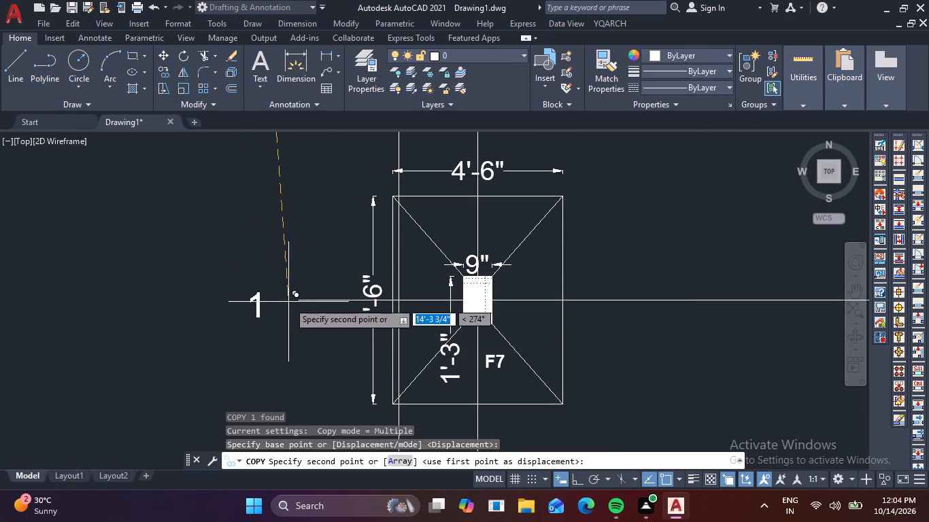
{"action": "left_click", "coordinate": [297, 299]}
{"action": "scroll", "coordinate": [311, 353], "scroll_direction": "down", "scroll_amount": 2}
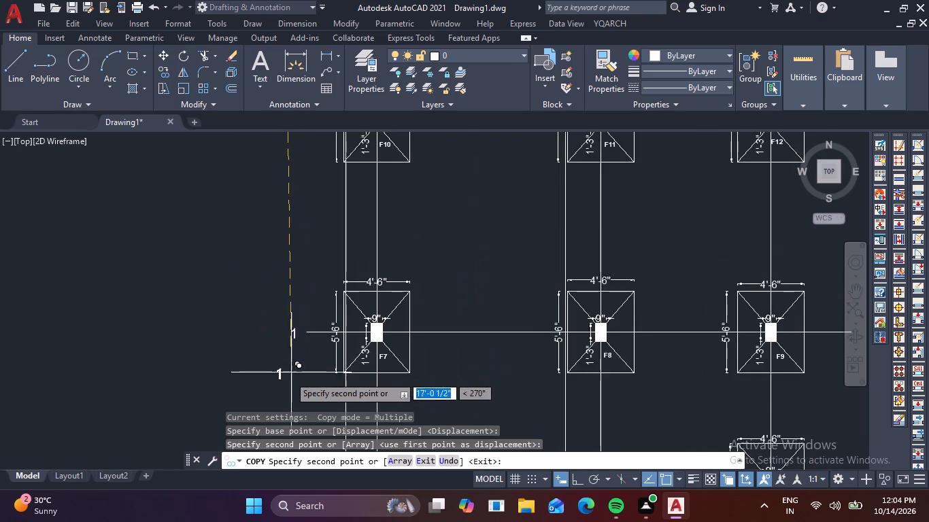
{"action": "middle_click_drag", "start_coordinate": [288, 377], "coordinate": [266, 179]}
{"action": "left_click", "coordinate": [282, 288]}
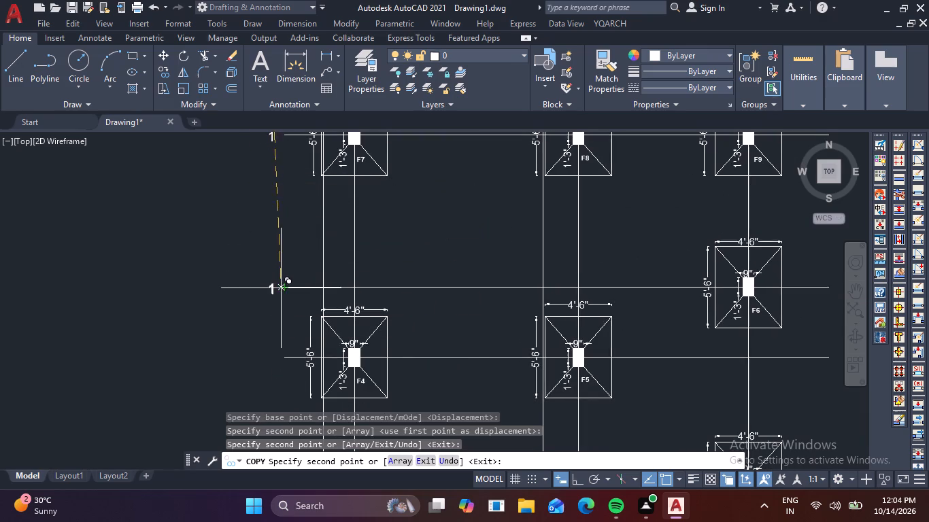
{"action": "middle_click_drag", "start_coordinate": [277, 330], "coordinate": [262, 251]}
{"action": "left_click", "coordinate": [265, 279]}
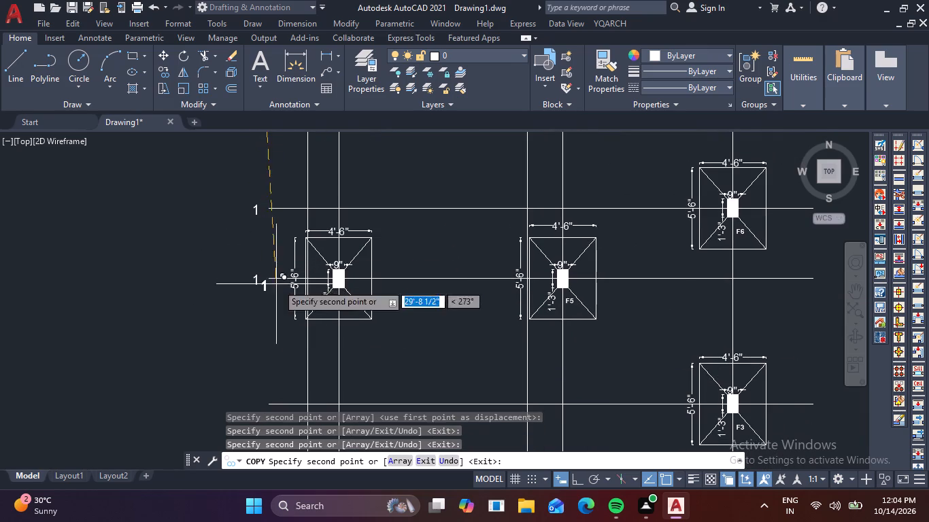
{"action": "middle_click_drag", "start_coordinate": [267, 329], "coordinate": [260, 192]}
{"action": "left_click", "coordinate": [261, 266]}
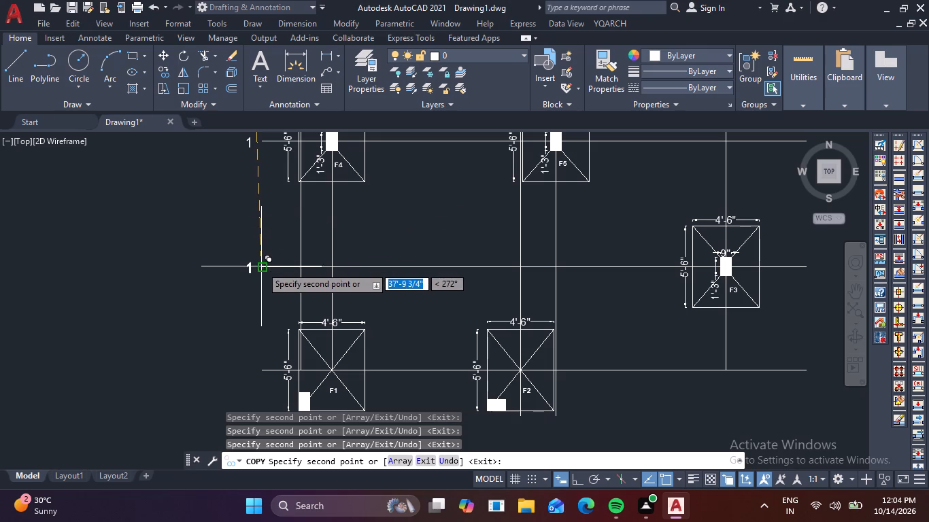
{"action": "middle_click_drag", "start_coordinate": [255, 305], "coordinate": [196, 181]}
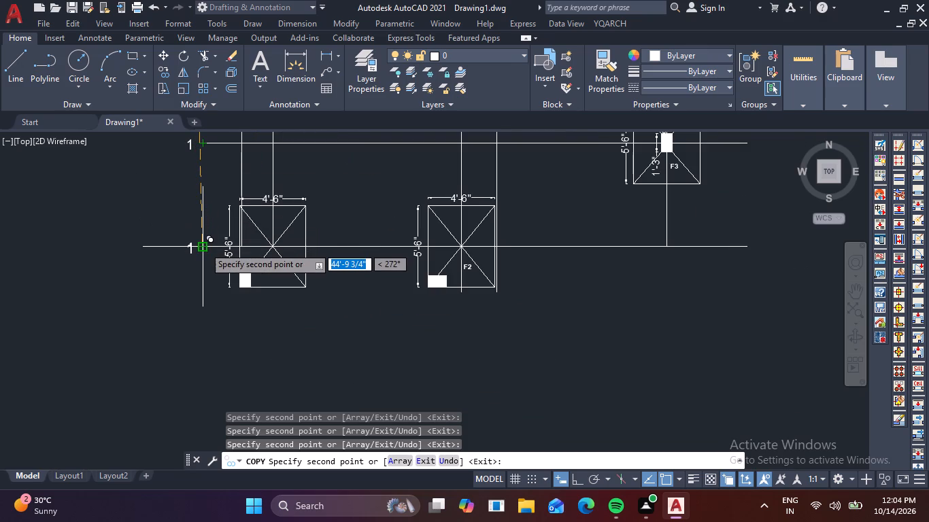
{"action": "left_click", "coordinate": [204, 247]}
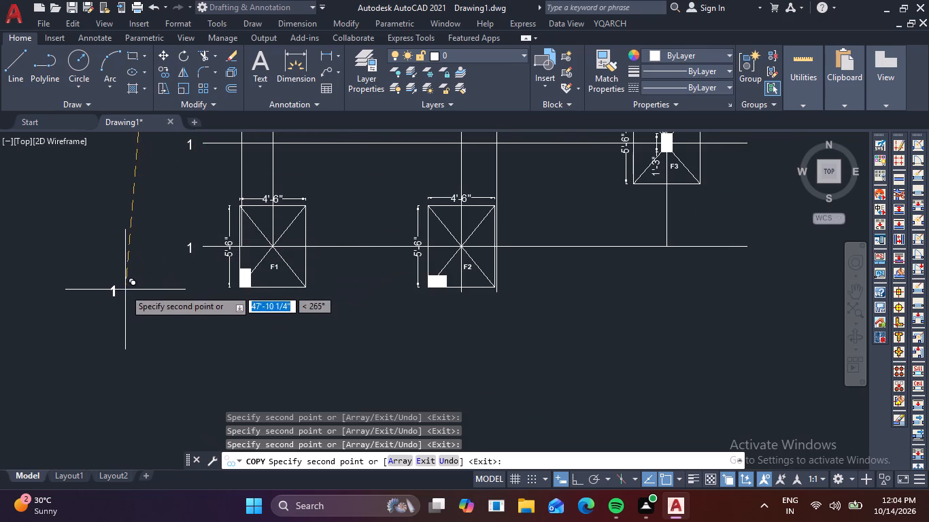
Change the row label at the left end of footing F10's horizontal grid line to F.
{"action": "key", "text": "Escape"}
{"action": "scroll", "coordinate": [173, 245], "scroll_direction": "down", "scroll_amount": 1}
{"action": "middle_click_drag", "start_coordinate": [152, 275], "coordinate": [130, 413]}
{"action": "middle_click_drag", "start_coordinate": [178, 274], "coordinate": [143, 362]}
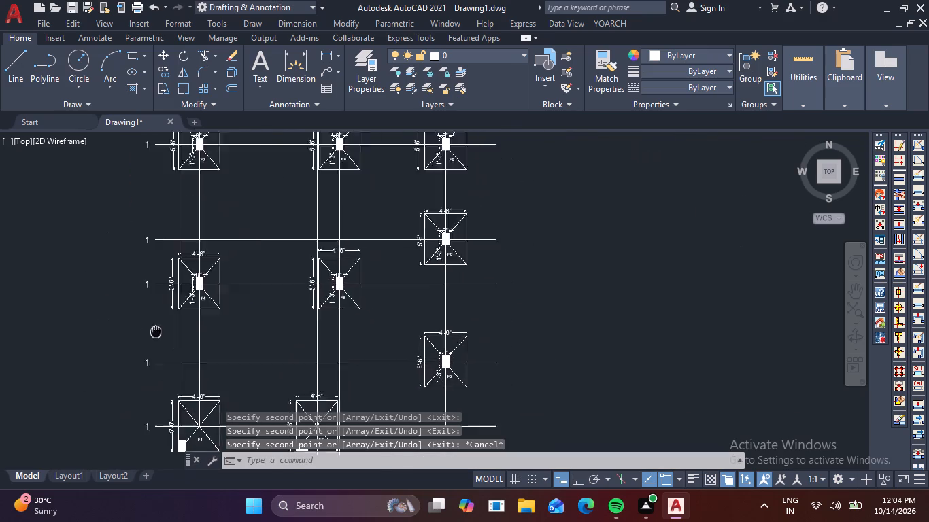
{"action": "middle_click_drag", "start_coordinate": [143, 362], "coordinate": [117, 410]}
{"action": "middle_click_drag", "start_coordinate": [144, 315], "coordinate": [160, 394]}
{"action": "middle_click_drag", "start_coordinate": [112, 263], "coordinate": [152, 410]}
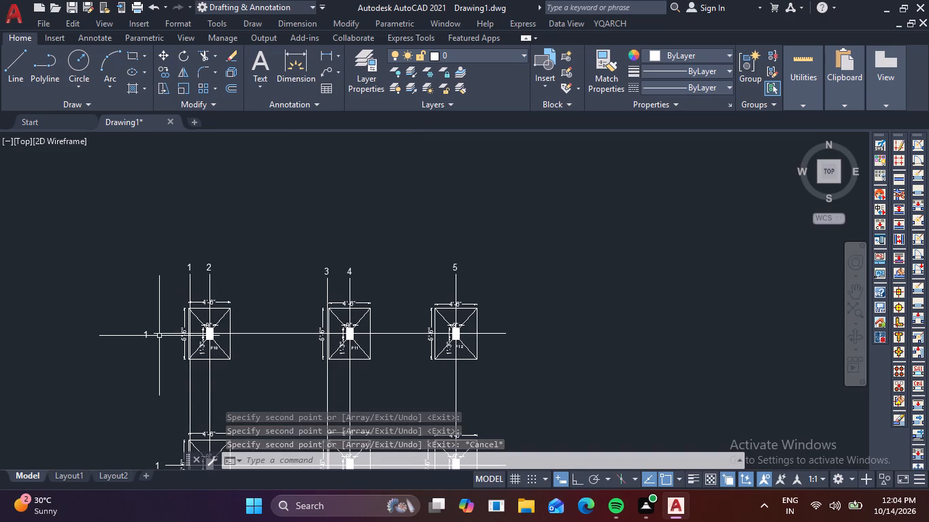
{"action": "scroll", "coordinate": [144, 336], "scroll_direction": "up", "scroll_amount": 2}
{"action": "double_click", "coordinate": [146, 335]}
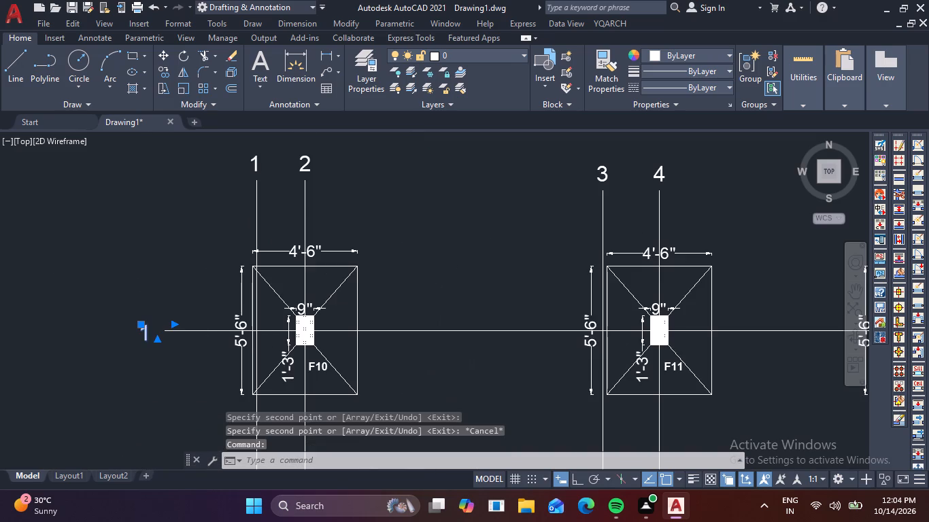
{"action": "key", "text": "BackSpace"}
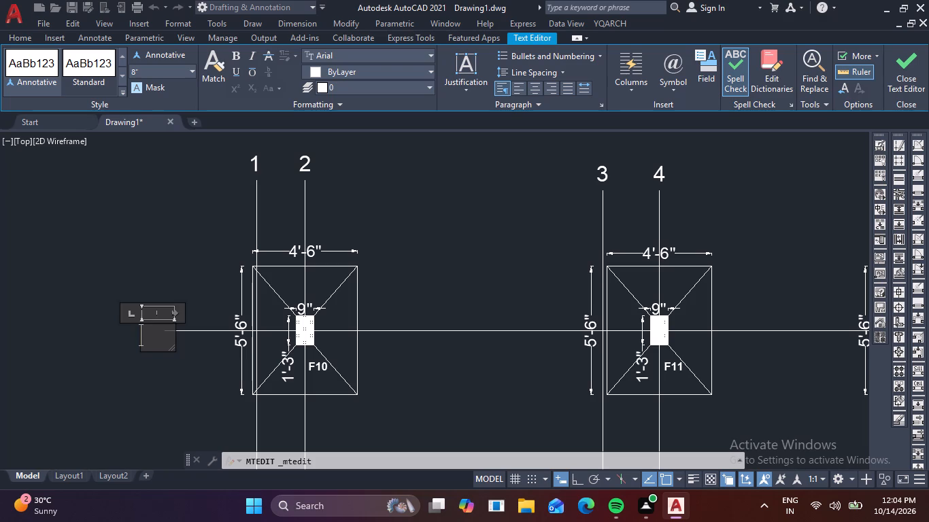
{"action": "key", "text": "f"}
{"action": "left_click", "coordinate": [183, 373]}
Change the row label at the left end of footing F7's horizontal grid line to E.
{"action": "middle_click_drag", "start_coordinate": [210, 416], "coordinate": [176, 239]}
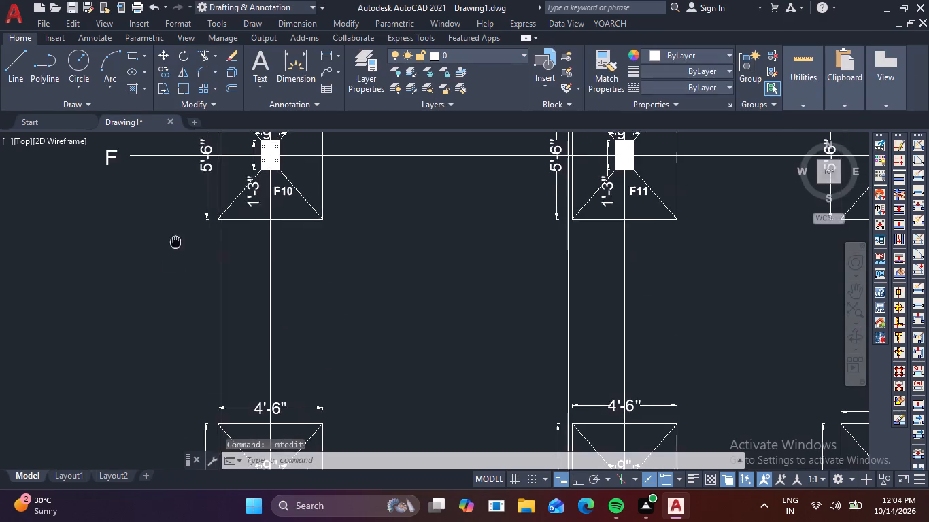
{"action": "middle_click_drag", "start_coordinate": [152, 414], "coordinate": [169, 242]}
{"action": "double_click", "coordinate": [159, 320]}
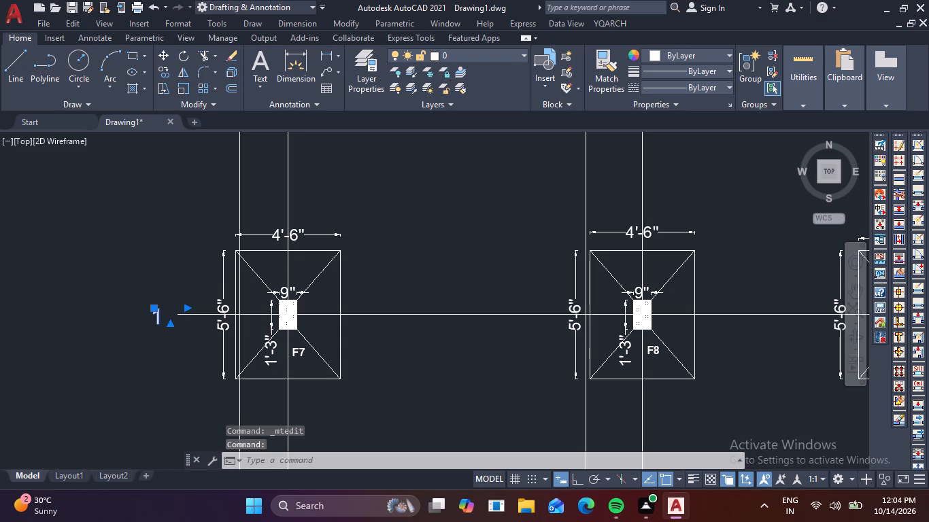
{"action": "key", "text": "BackSpace"}
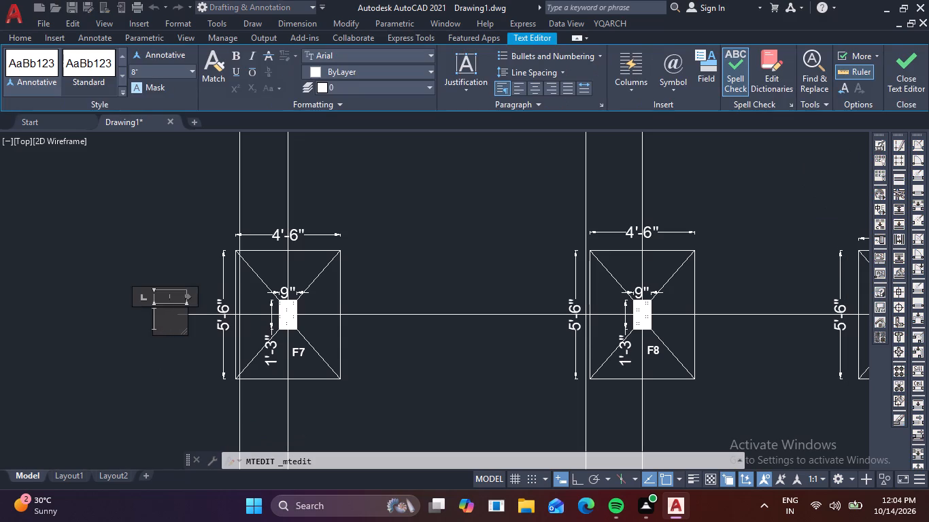
{"action": "key", "text": "e"}
{"action": "left_click", "coordinate": [184, 374]}
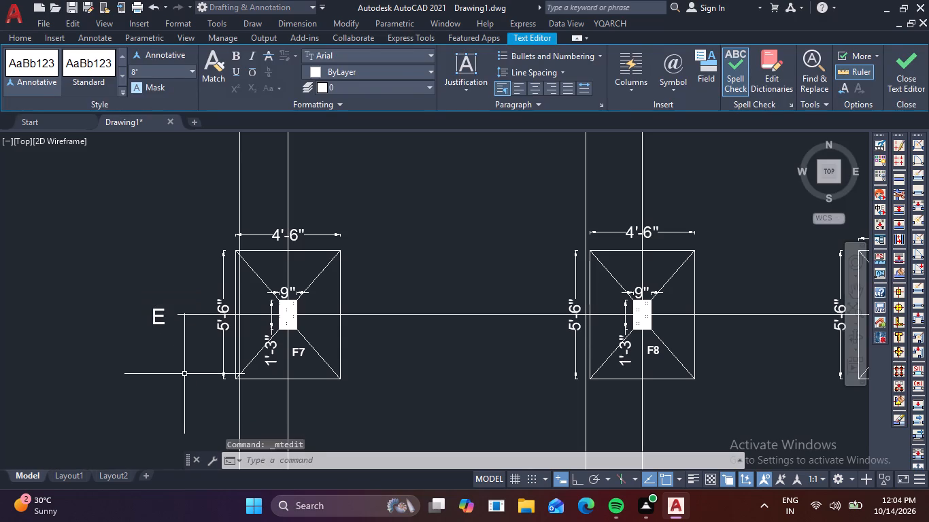
Change the label of the horizontal grid line just above footing F4, which runs through F6, to D.
{"action": "scroll", "coordinate": [184, 374], "scroll_direction": "down", "scroll_amount": 2}
{"action": "middle_click_drag", "start_coordinate": [201, 395], "coordinate": [212, 209]}
{"action": "scroll", "coordinate": [185, 318], "scroll_direction": "up", "scroll_amount": 2}
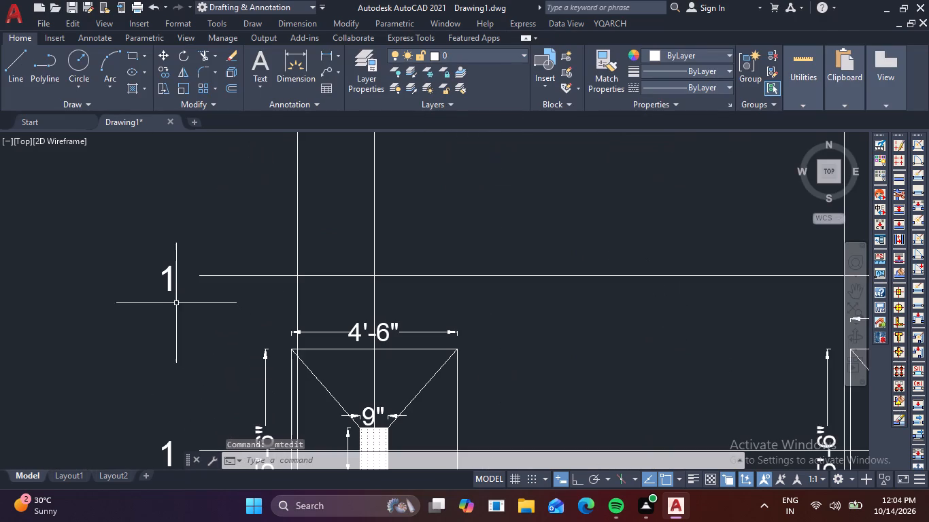
{"action": "double_click", "coordinate": [167, 289]}
{"action": "left_click", "coordinate": [193, 284]}
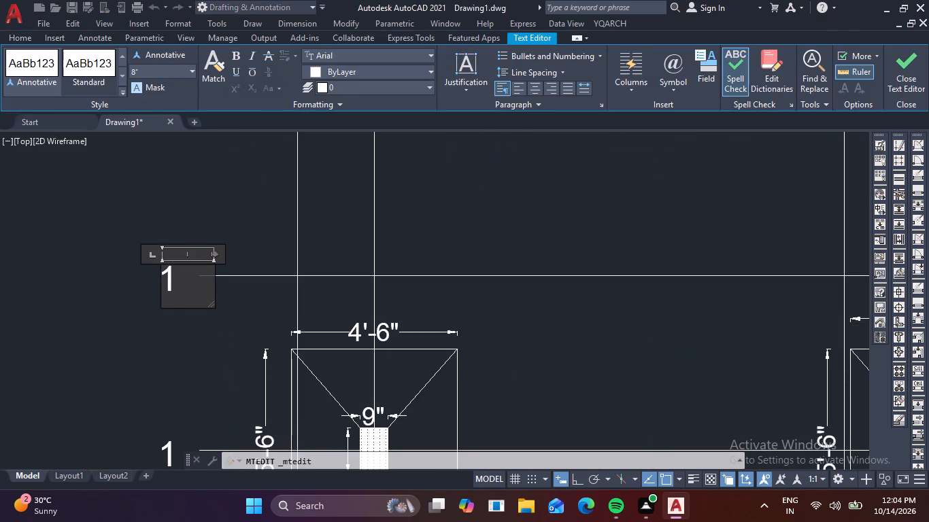
{"action": "key", "text": "BackSpace"}
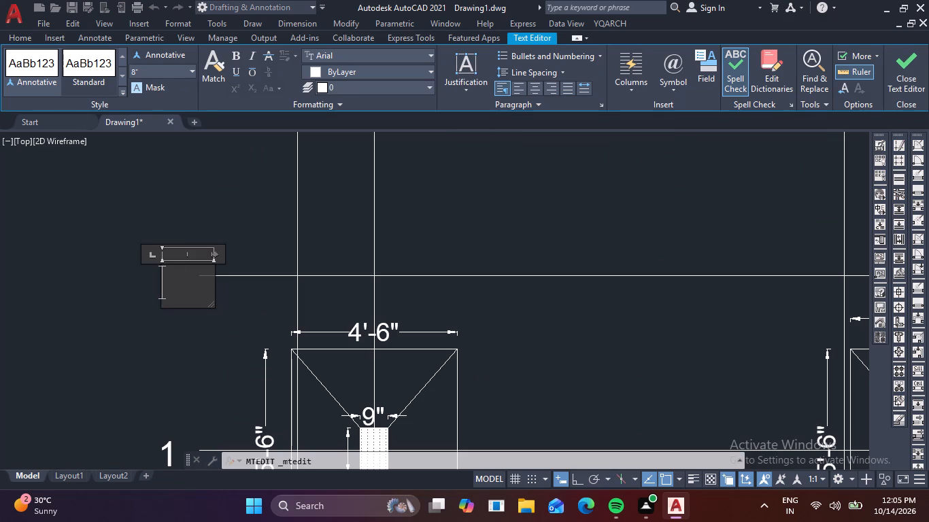
{"action": "key", "text": "d"}
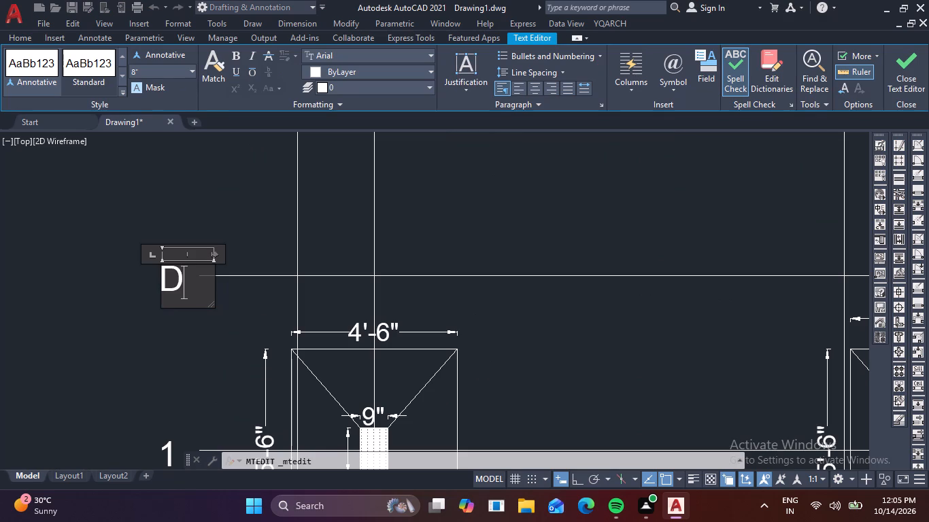
{"action": "left_click", "coordinate": [169, 400]}
Change the row label at the left end of footing F4's horizontal grid line to C.
{"action": "middle_click_drag", "start_coordinate": [200, 408], "coordinate": [111, 167]}
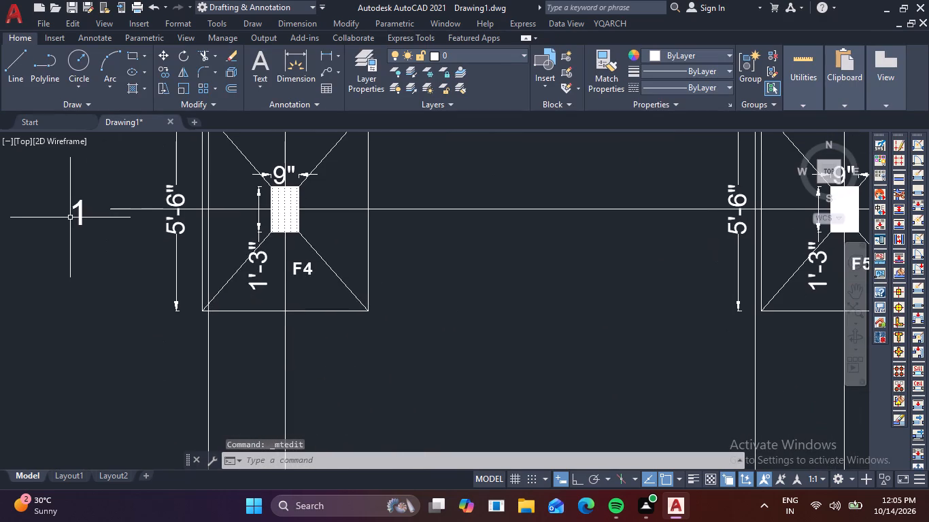
{"action": "double_click", "coordinate": [78, 215]}
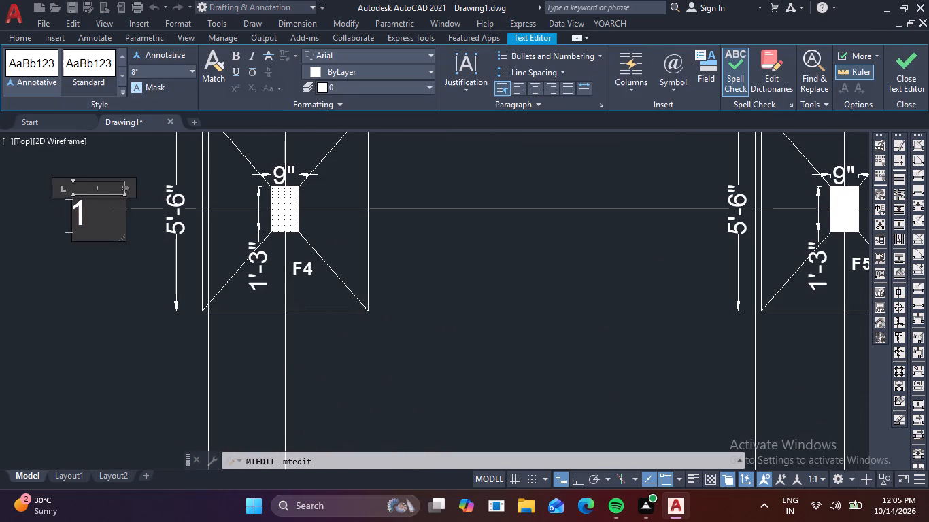
{"action": "left_click", "coordinate": [120, 215]}
{"action": "key", "text": "BackSpace"}
{"action": "key", "text": "c"}
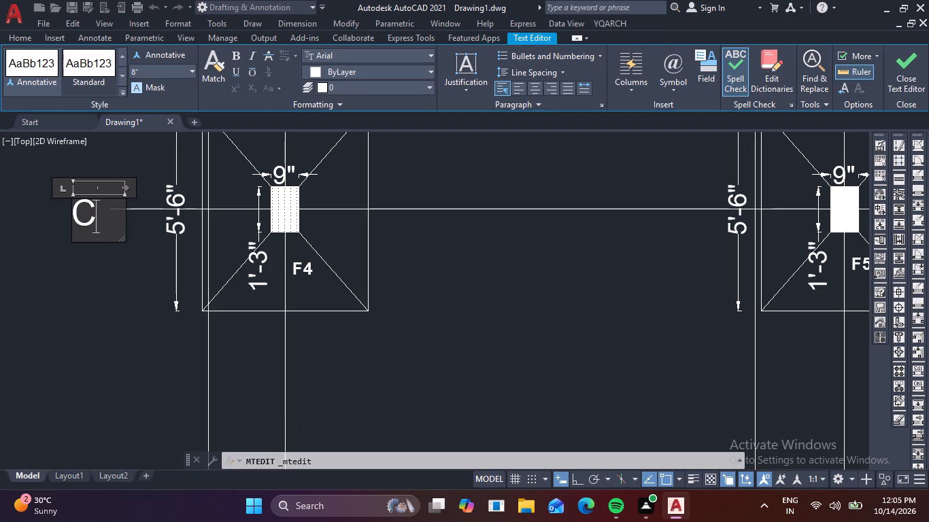
{"action": "left_click", "coordinate": [130, 282]}
Change the row label at the left end of footing F3's horizontal grid line to B.
{"action": "scroll", "coordinate": [128, 286], "scroll_direction": "down", "scroll_amount": 1}
{"action": "middle_click_drag", "start_coordinate": [146, 360], "coordinate": [137, 340]}
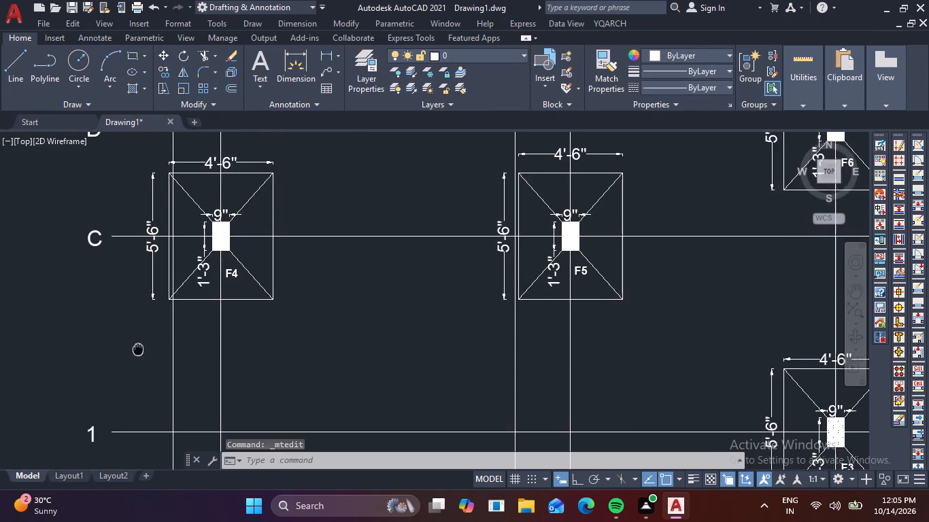
{"action": "middle_click_drag", "start_coordinate": [137, 340], "coordinate": [135, 190]}
{"action": "scroll", "coordinate": [74, 251], "scroll_direction": "up", "scroll_amount": 3}
{"action": "double_click", "coordinate": [112, 291]}
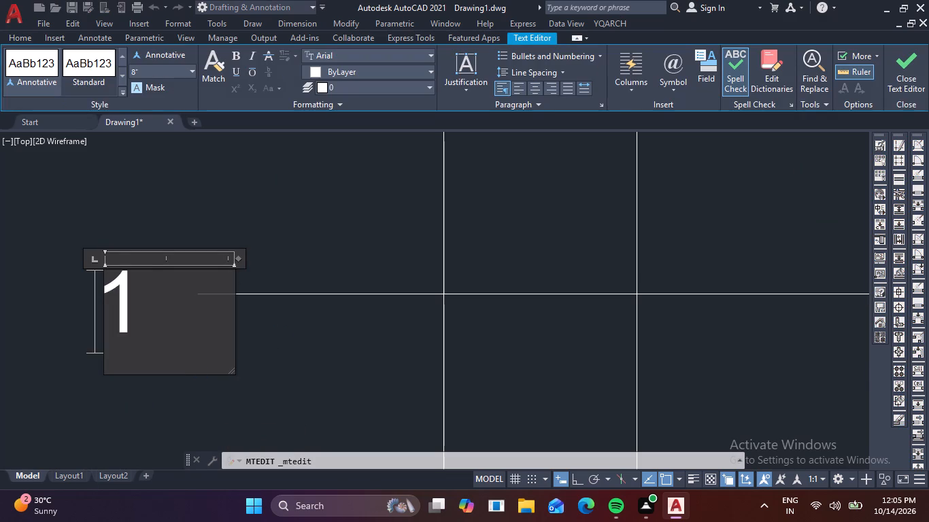
{"action": "left_click", "coordinate": [146, 295]}
{"action": "key", "text": "BackSpace"}
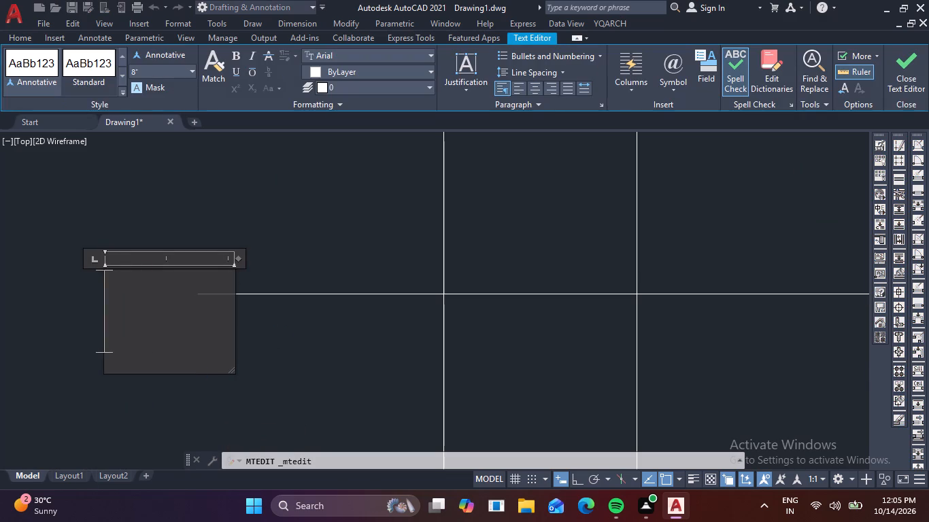
{"action": "key", "text": "c"}
{"action": "key", "text": "BackSpace"}
{"action": "key", "text": "b"}
{"action": "left_click", "coordinate": [337, 226]}
Change the row label at the left end of footing F1's horizontal grid line to A.
{"action": "scroll", "coordinate": [332, 230], "scroll_direction": "down", "scroll_amount": 2}
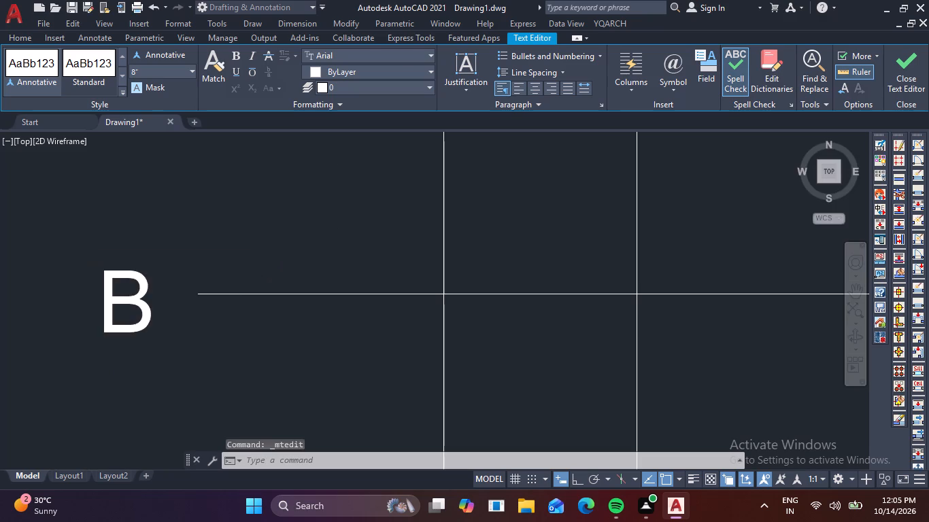
{"action": "scroll", "coordinate": [360, 276], "scroll_direction": "down", "scroll_amount": 3}
{"action": "middle_click_drag", "start_coordinate": [365, 326], "coordinate": [337, 294]}
{"action": "scroll", "coordinate": [268, 417], "scroll_direction": "up", "scroll_amount": 3}
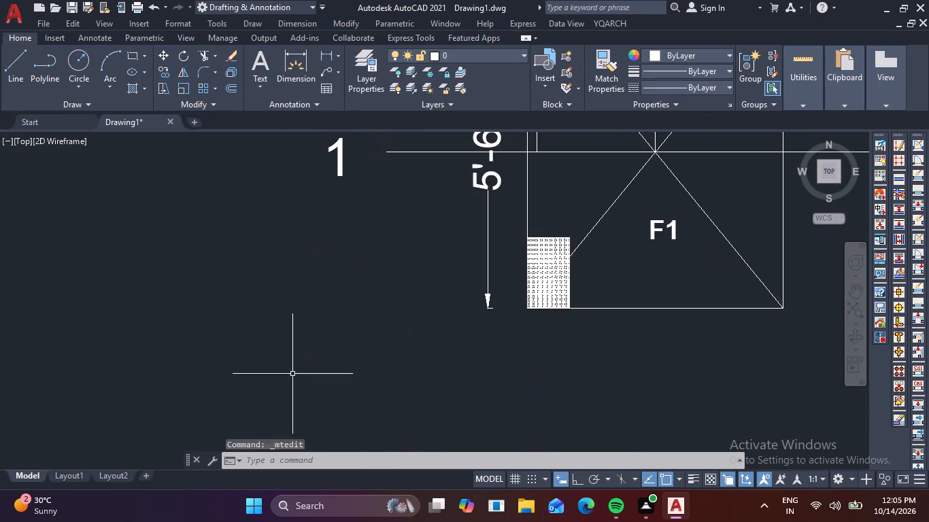
{"action": "middle_click_drag", "start_coordinate": [335, 235], "coordinate": [319, 317]}
{"action": "double_click", "coordinate": [320, 250]}
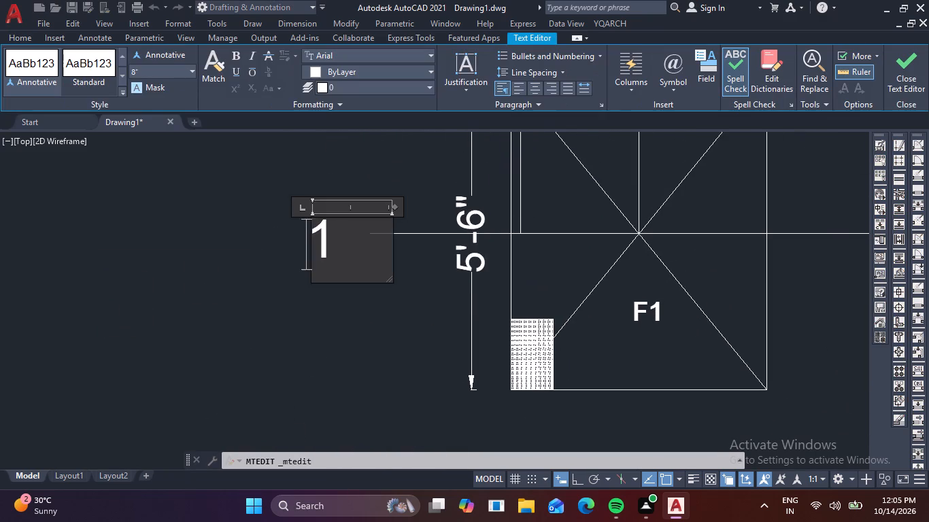
{"action": "key", "text": "Right"}
{"action": "key", "text": "BackSpace"}
{"action": "key", "text": "a"}
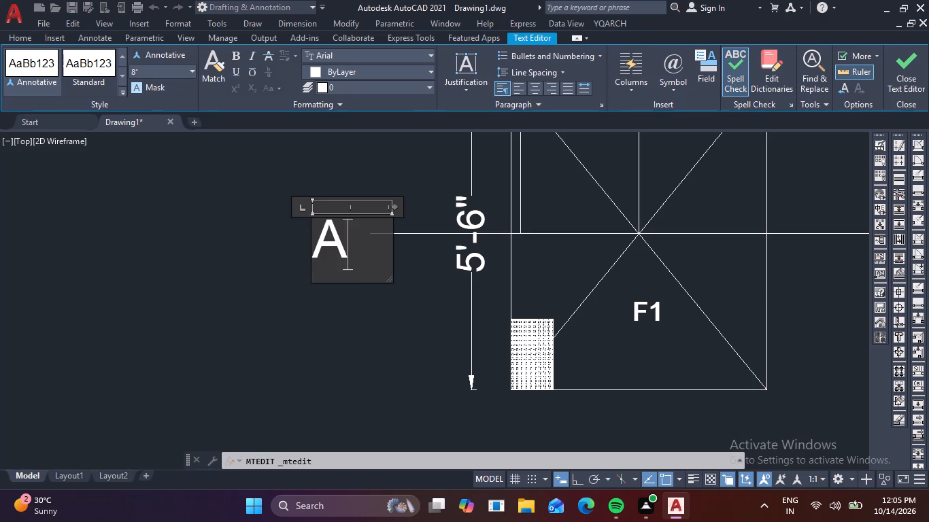
{"action": "left_click", "coordinate": [322, 300]}
Enclose grid labels 1 to 5 and A to F in variable-size circles using TCIRCLE with an offset factor of 0.1.
{"action": "scroll", "coordinate": [322, 300], "scroll_direction": "down", "scroll_amount": 3}
{"action": "scroll", "coordinate": [387, 278], "scroll_direction": "down", "scroll_amount": 2}
{"action": "middle_click_drag", "start_coordinate": [381, 277], "coordinate": [329, 488]}
{"action": "scroll", "coordinate": [343, 435], "scroll_direction": "down", "scroll_amount": 2}
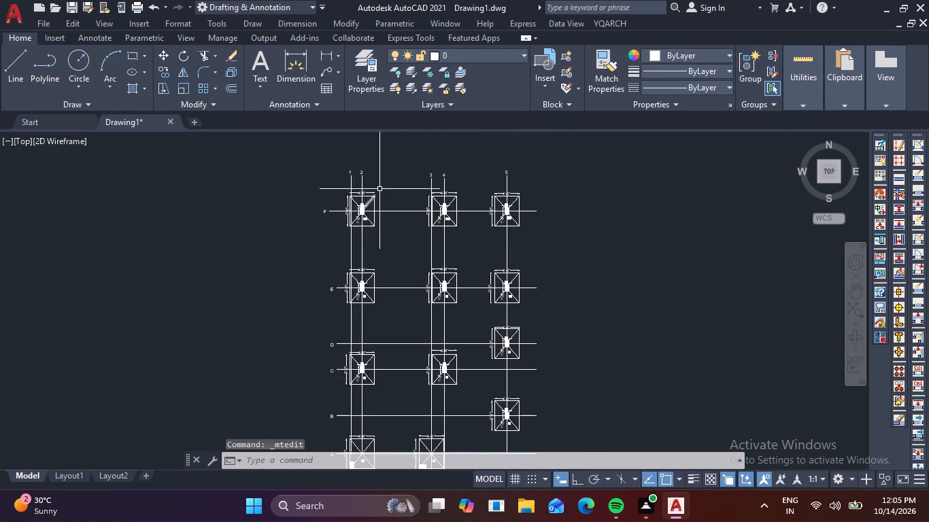
{"action": "scroll", "coordinate": [379, 189], "scroll_direction": "up", "scroll_amount": 2}
{"action": "middle_click_drag", "start_coordinate": [380, 194], "coordinate": [368, 257]}
{"action": "key", "text": "t"}
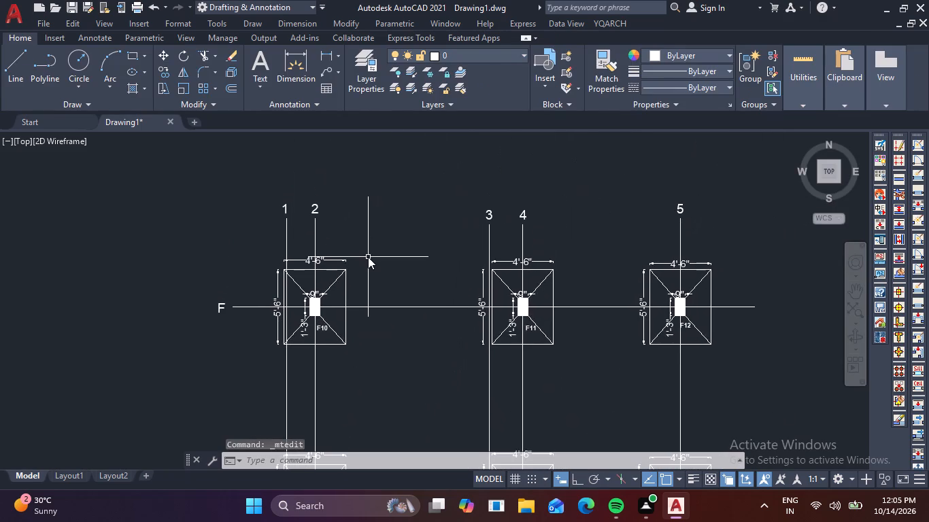
{"action": "type", "text": "CI"}
{"action": "key", "text": "space"}
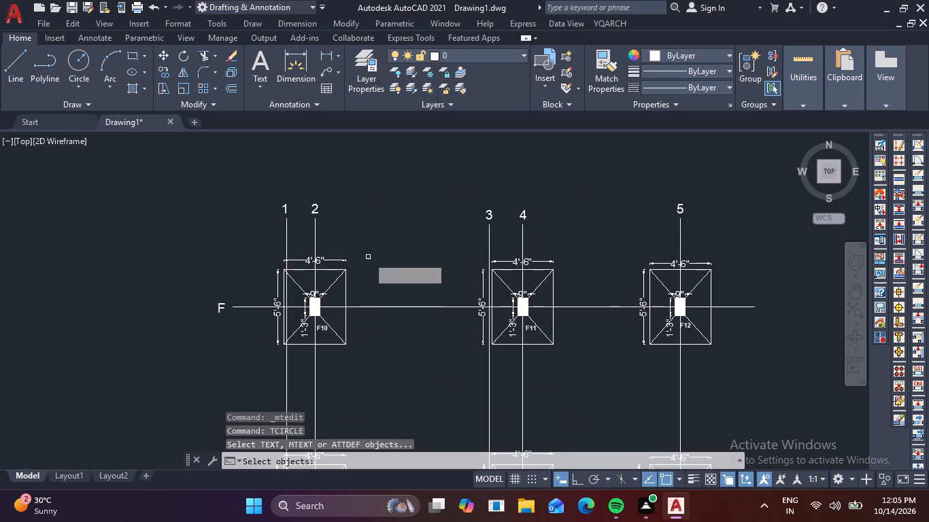
{"action": "left_click", "coordinate": [253, 176]}
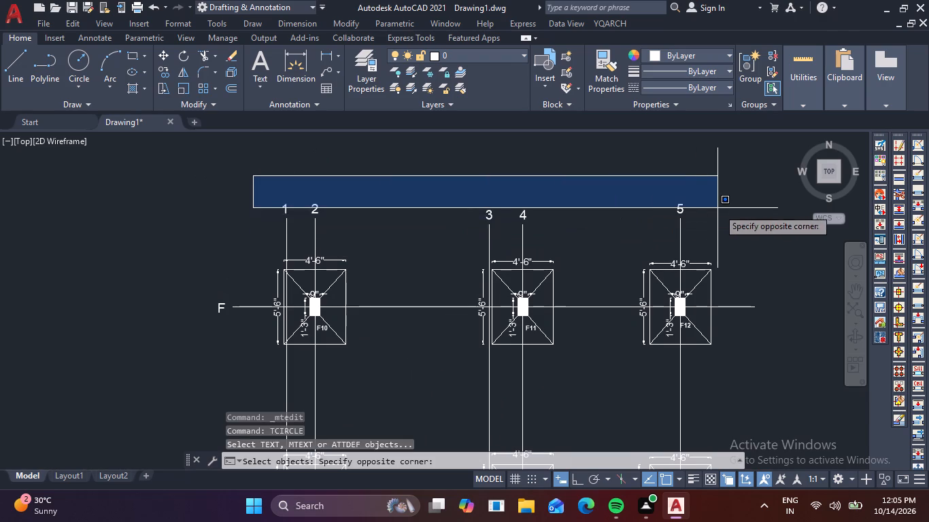
{"action": "left_click", "coordinate": [730, 223]}
{"action": "middle_click_drag", "start_coordinate": [341, 280], "coordinate": [449, 143]}
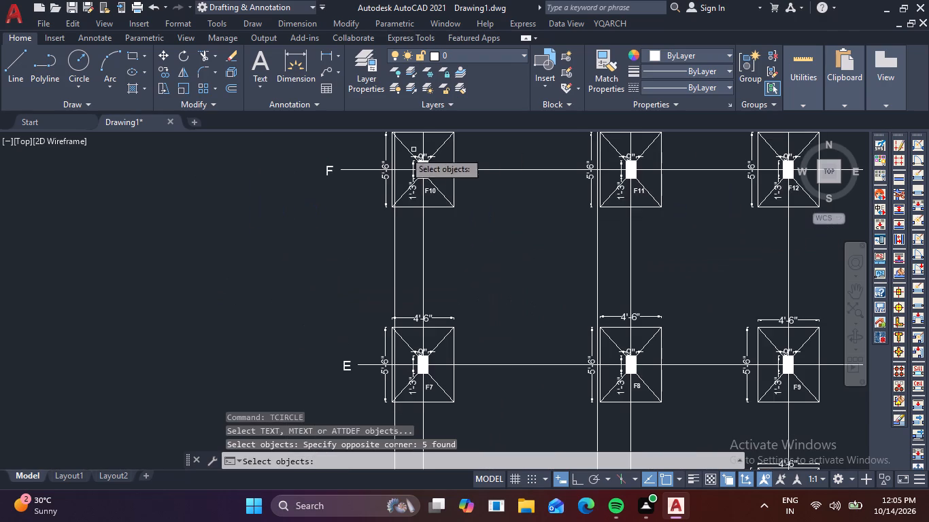
{"action": "scroll", "coordinate": [314, 154], "scroll_direction": "down", "scroll_amount": 2}
{"action": "left_click", "coordinate": [301, 148]}
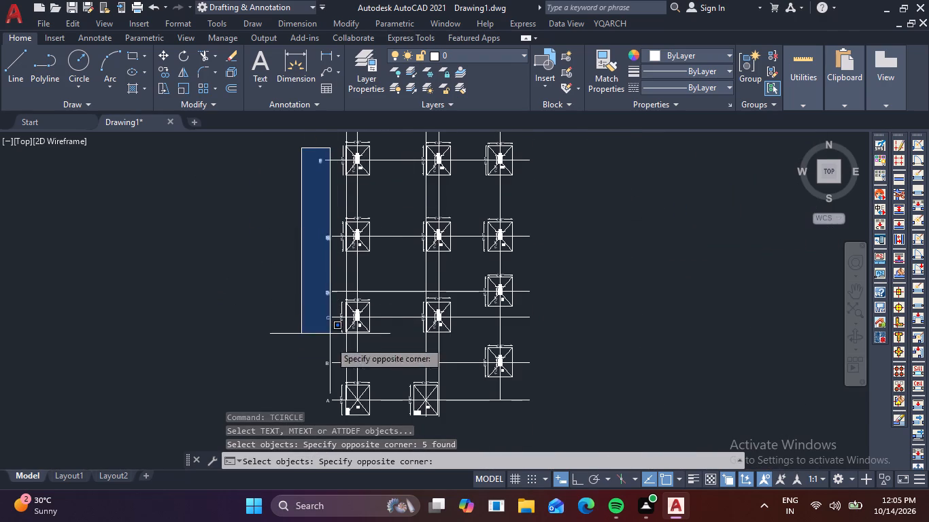
{"action": "left_click", "coordinate": [337, 416]}
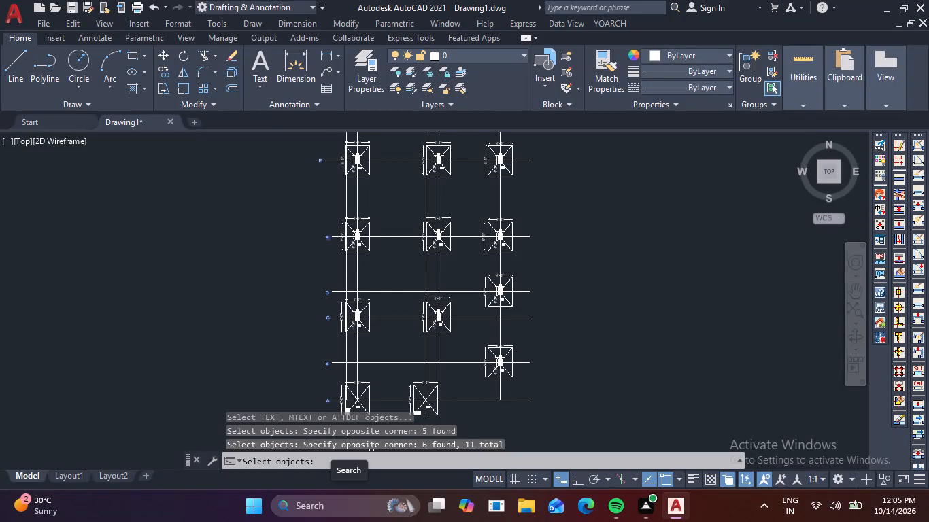
{"action": "key", "text": "space"}
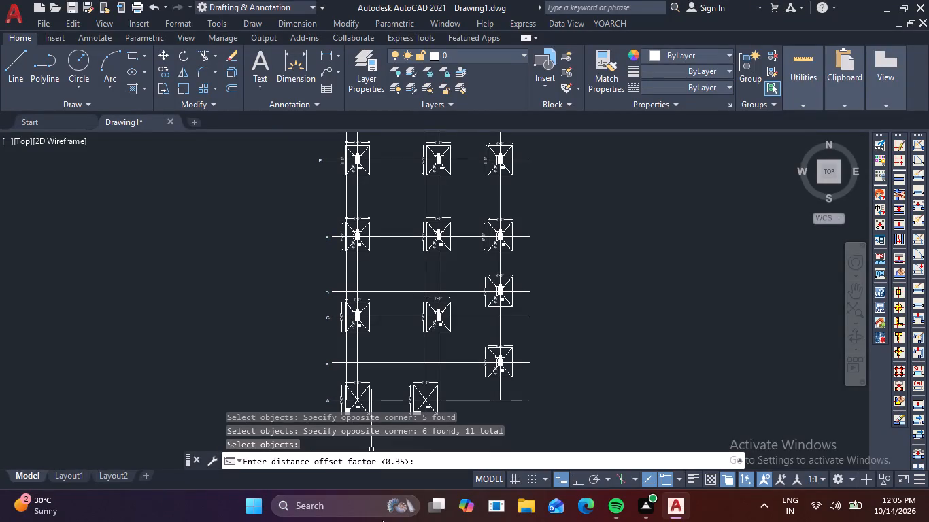
{"action": "key", "text": "period"}
{"action": "type", "text": "1"}
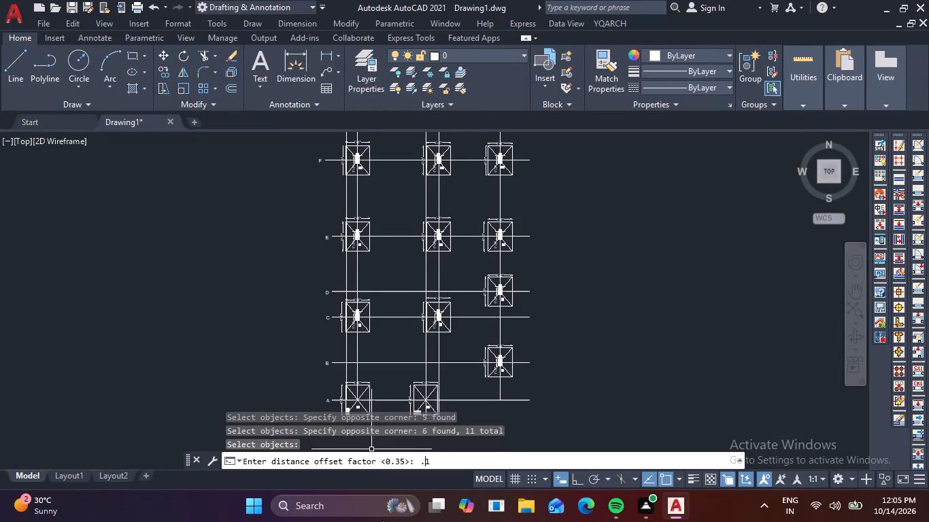
{"action": "key", "text": "space"}
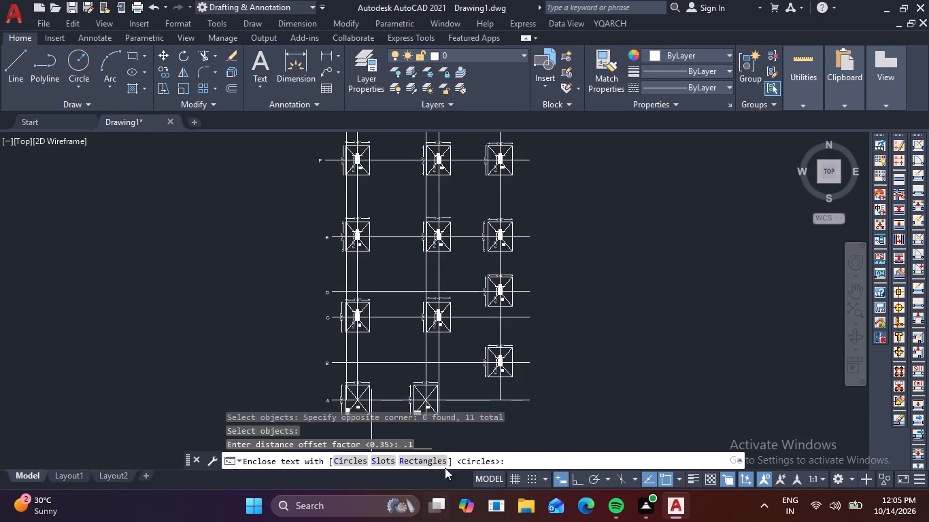
{"action": "left_click_drag", "start_coordinate": [496, 483], "coordinate": [458, 449]}
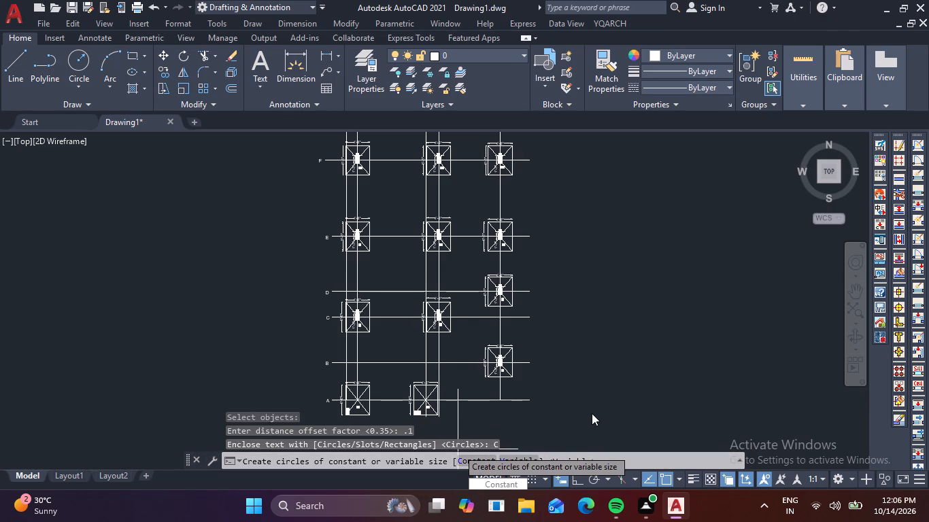
{"action": "scroll", "coordinate": [505, 472], "scroll_direction": "down", "scroll_amount": 2}
{"action": "left_click", "coordinate": [544, 401]}
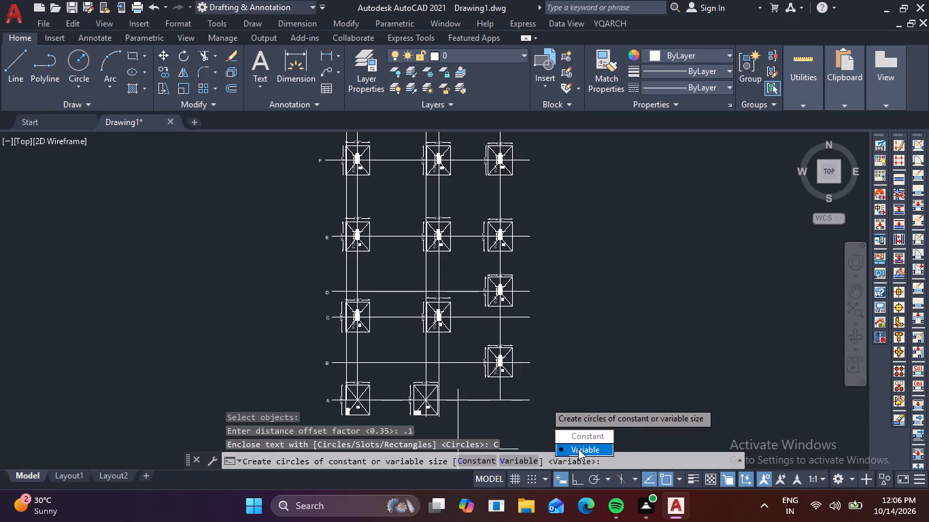
{"action": "left_click_drag", "start_coordinate": [579, 448], "coordinate": [544, 401]}
Examine the circled grid labels and the footing layout across the whole plan.
{"action": "middle_click_drag", "start_coordinate": [566, 336], "coordinate": [538, 460]}
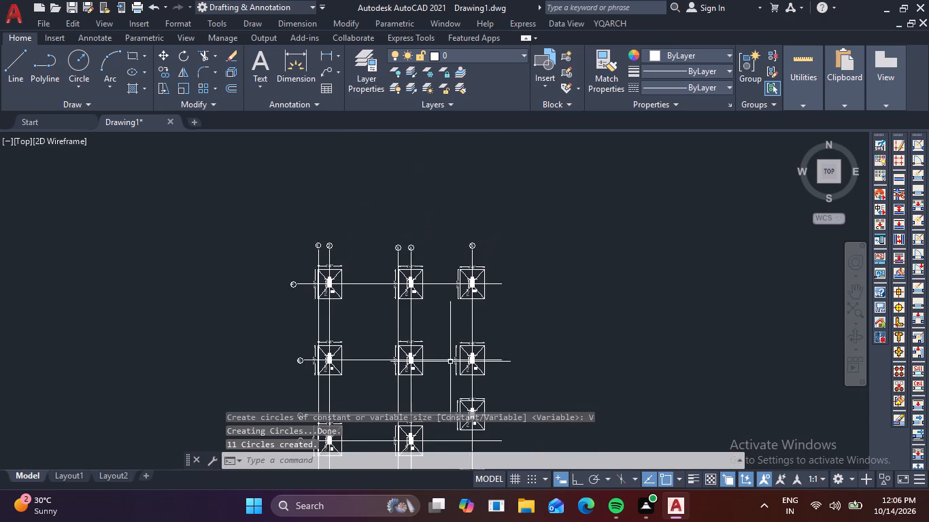
{"action": "scroll", "coordinate": [477, 236], "scroll_direction": "up", "scroll_amount": 2}
{"action": "scroll", "coordinate": [492, 262], "scroll_direction": "down", "scroll_amount": 2}
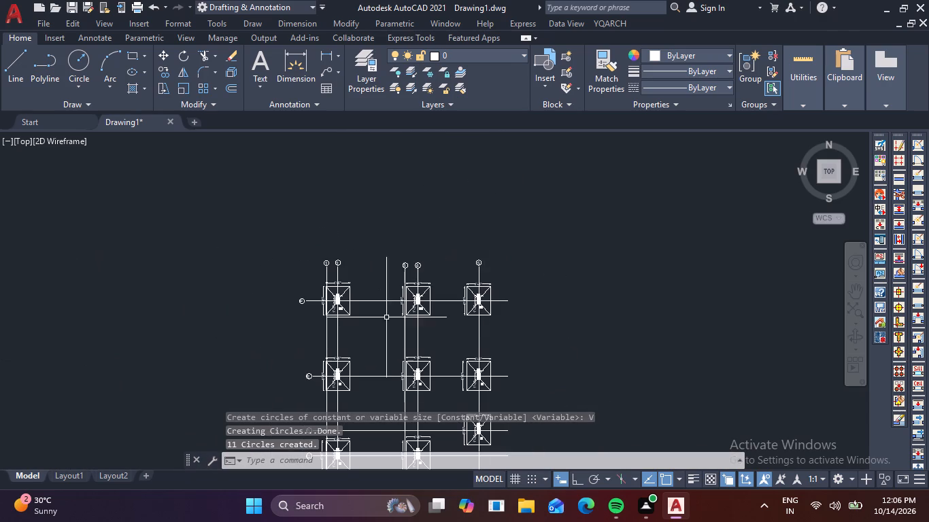
{"action": "middle_click_drag", "start_coordinate": [282, 341], "coordinate": [276, 313]}
{"action": "scroll", "coordinate": [277, 320], "scroll_direction": "up", "scroll_amount": 1}
{"action": "scroll", "coordinate": [311, 264], "scroll_direction": "up", "scroll_amount": 2}
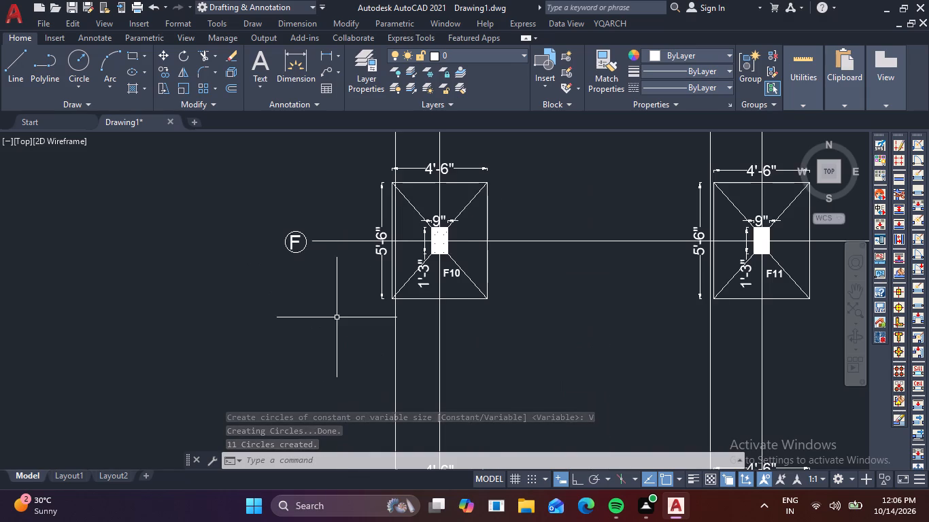
{"action": "scroll", "coordinate": [337, 317], "scroll_direction": "down", "scroll_amount": 3}
{"action": "middle_click_drag", "start_coordinate": [411, 355], "coordinate": [414, 295]}
{"action": "middle_click_drag", "start_coordinate": [409, 367], "coordinate": [412, 326]}
{"action": "scroll", "coordinate": [412, 326], "scroll_direction": "down", "scroll_amount": 1}
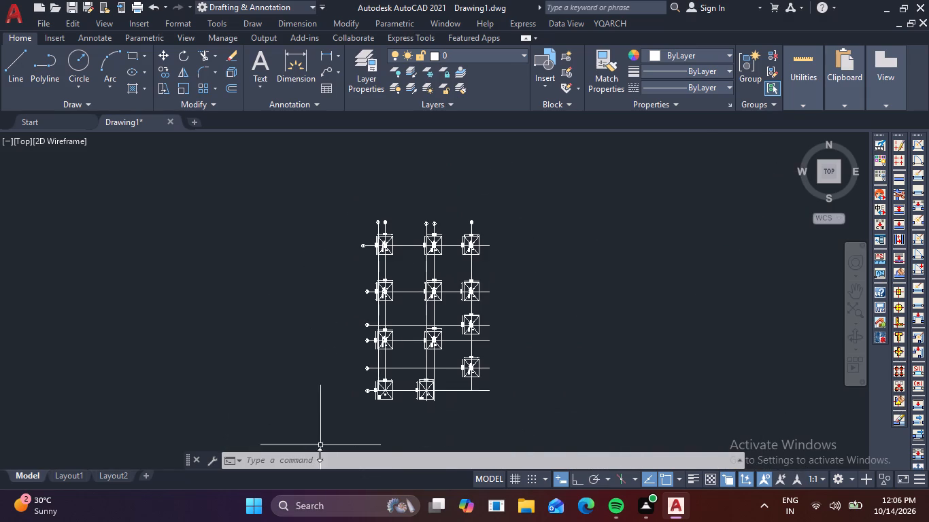
{"action": "scroll", "coordinate": [371, 398], "scroll_direction": "up", "scroll_amount": 3}
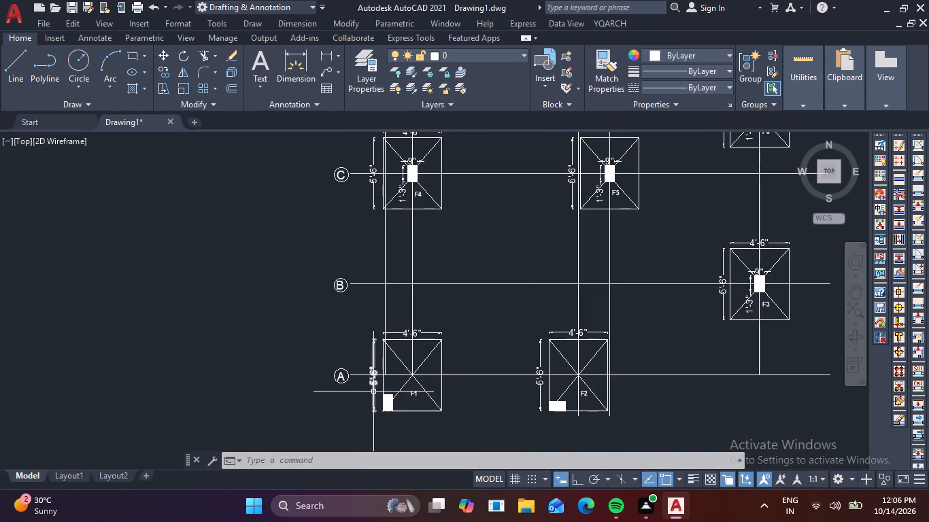
{"action": "key", "text": "Escape"}
{"action": "key", "text": "Escape"}
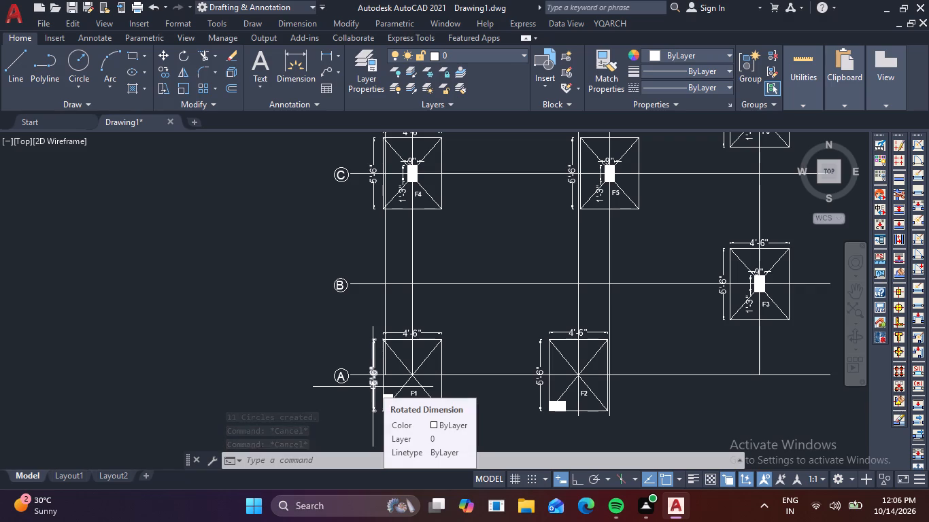
{"action": "scroll", "coordinate": [478, 393], "scroll_direction": "down", "scroll_amount": 1}
{"action": "middle_click_drag", "start_coordinate": [486, 406], "coordinate": [244, 406]}
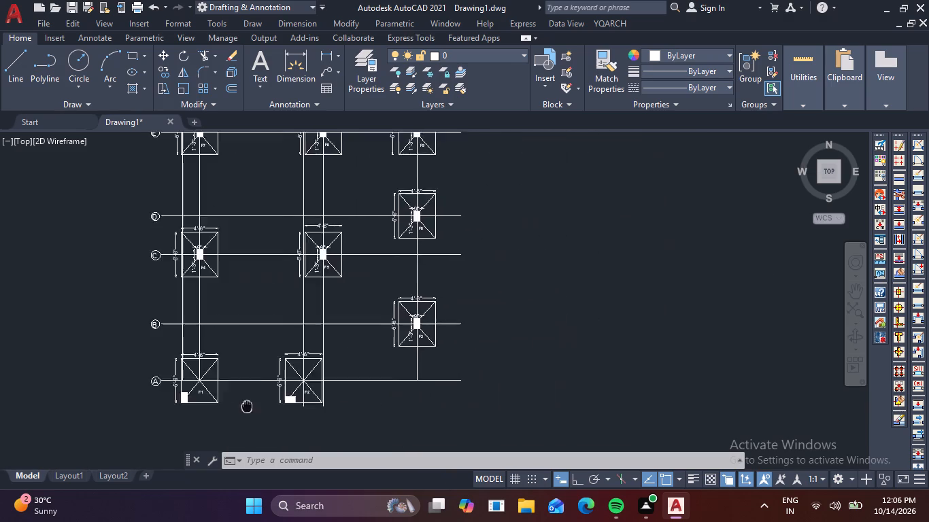
{"action": "middle_click_drag", "start_coordinate": [244, 406], "coordinate": [116, 473]}
{"action": "scroll", "coordinate": [177, 402], "scroll_direction": "down", "scroll_amount": 1}
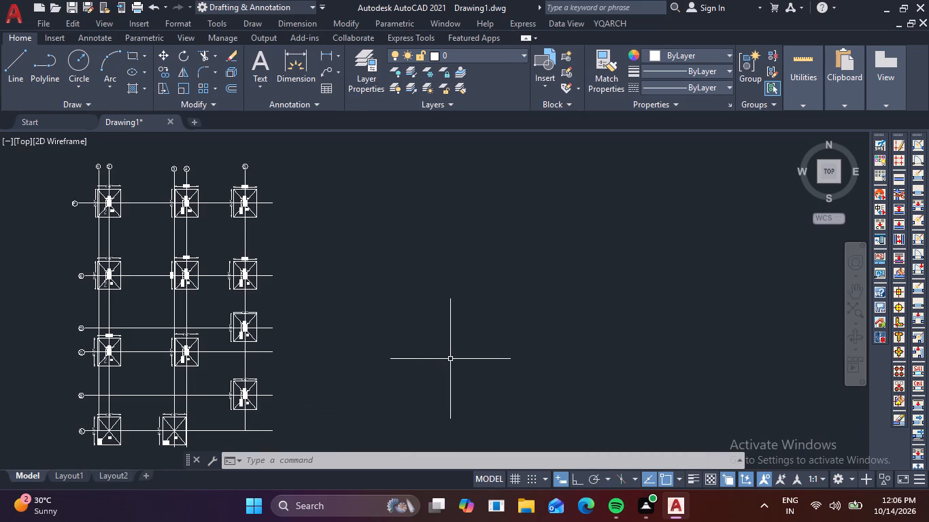
{"action": "middle_click_drag", "start_coordinate": [360, 353], "coordinate": [401, 302]}
{"action": "scroll", "coordinate": [401, 302], "scroll_direction": "down", "scroll_amount": 1}
{"action": "middle_click", "coordinate": [401, 302]}
{"action": "middle_click_drag", "start_coordinate": [307, 223], "coordinate": [332, 271]}
{"action": "scroll", "coordinate": [305, 240], "scroll_direction": "up", "scroll_amount": 2}
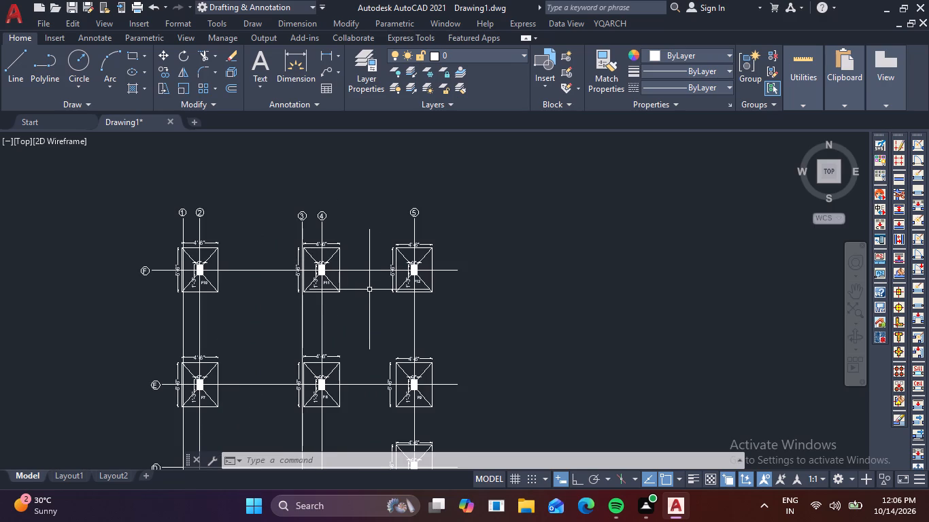
{"action": "scroll", "coordinate": [396, 320], "scroll_direction": "down", "scroll_amount": 1}
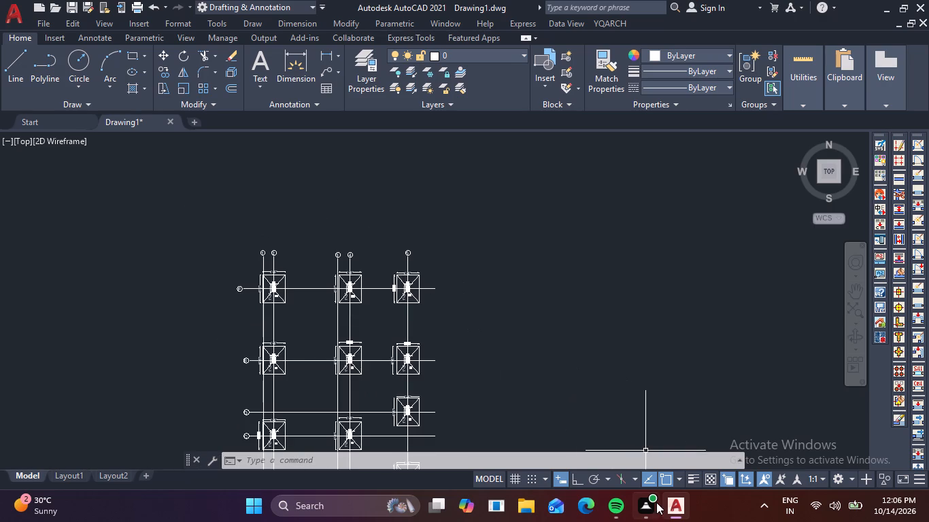
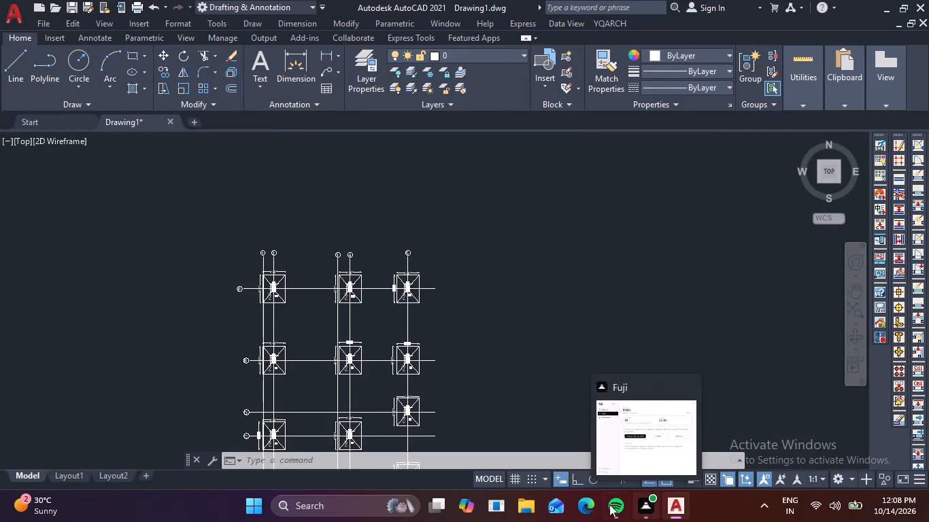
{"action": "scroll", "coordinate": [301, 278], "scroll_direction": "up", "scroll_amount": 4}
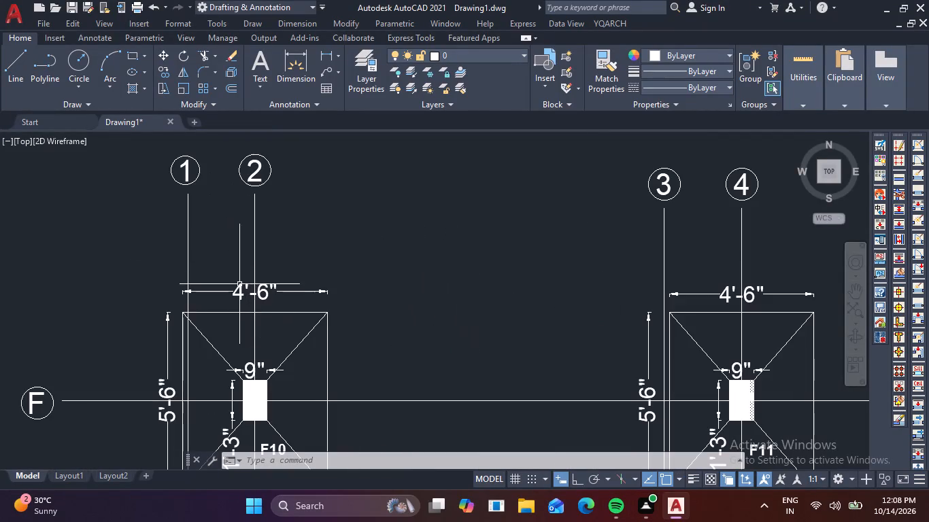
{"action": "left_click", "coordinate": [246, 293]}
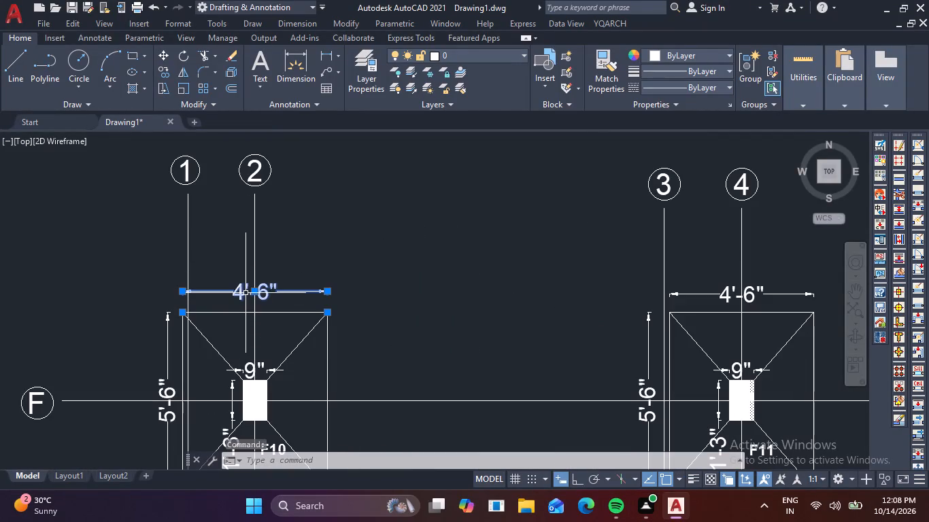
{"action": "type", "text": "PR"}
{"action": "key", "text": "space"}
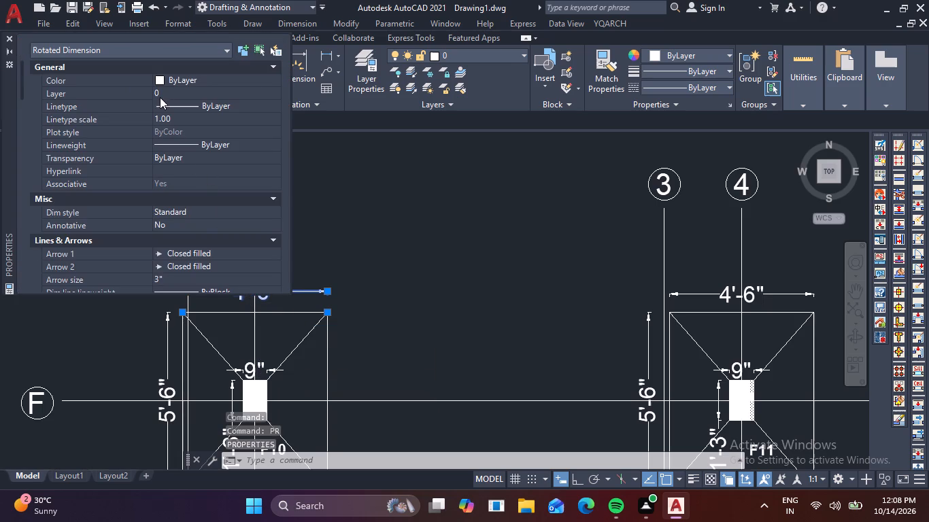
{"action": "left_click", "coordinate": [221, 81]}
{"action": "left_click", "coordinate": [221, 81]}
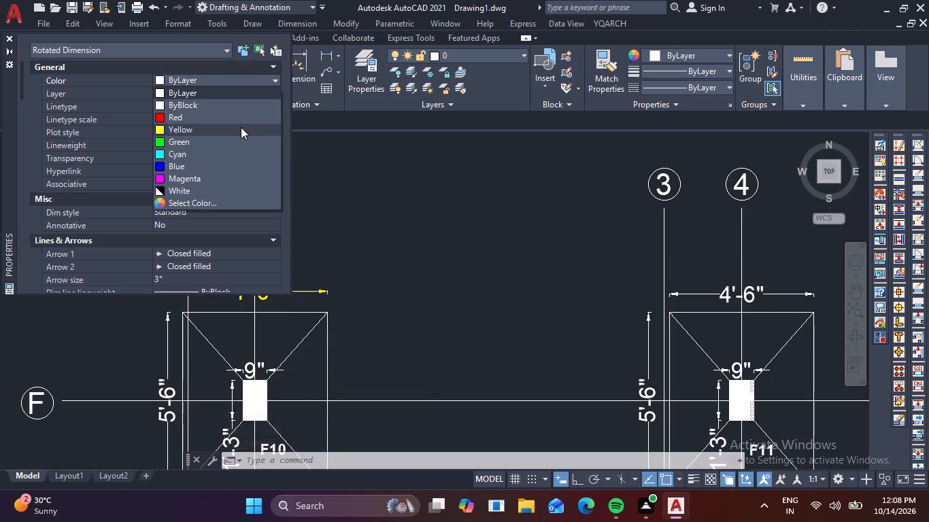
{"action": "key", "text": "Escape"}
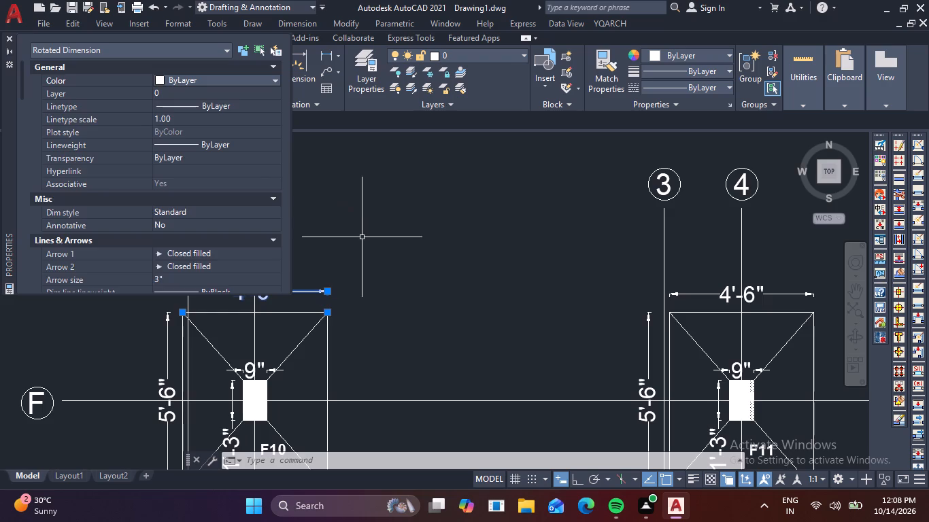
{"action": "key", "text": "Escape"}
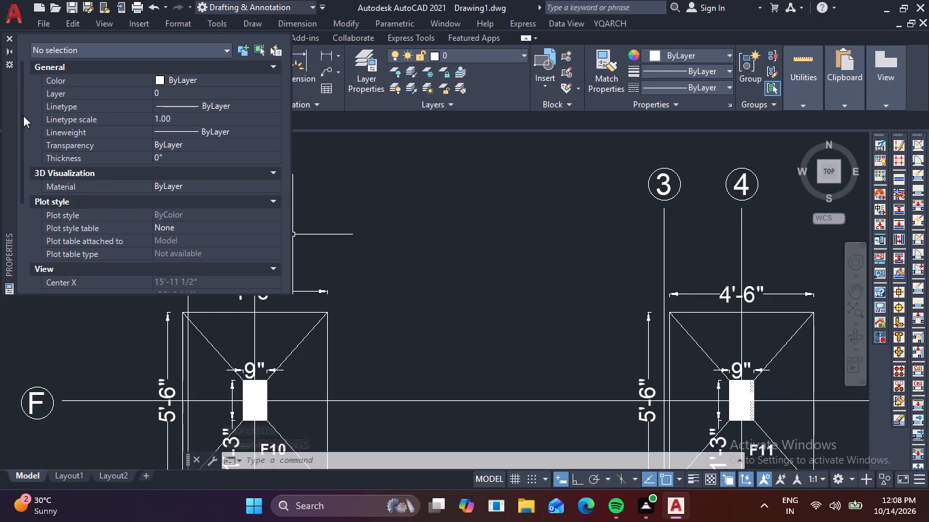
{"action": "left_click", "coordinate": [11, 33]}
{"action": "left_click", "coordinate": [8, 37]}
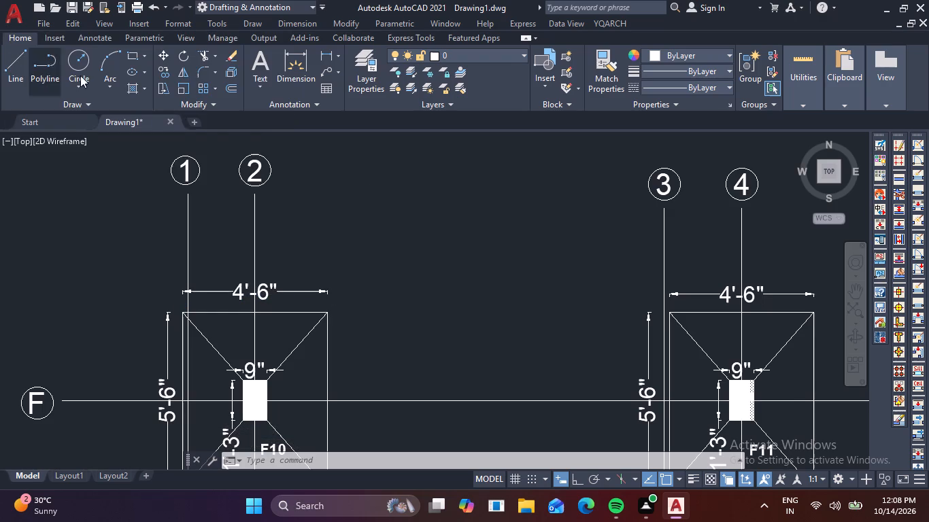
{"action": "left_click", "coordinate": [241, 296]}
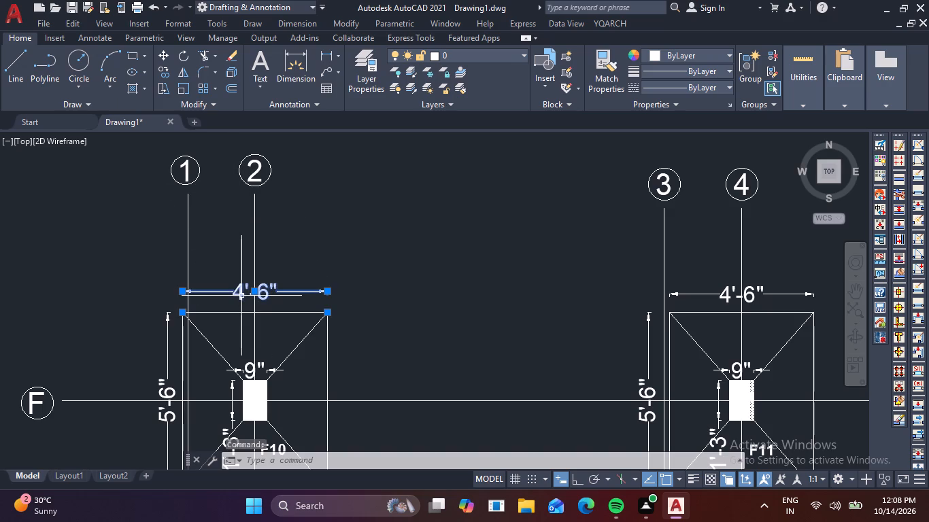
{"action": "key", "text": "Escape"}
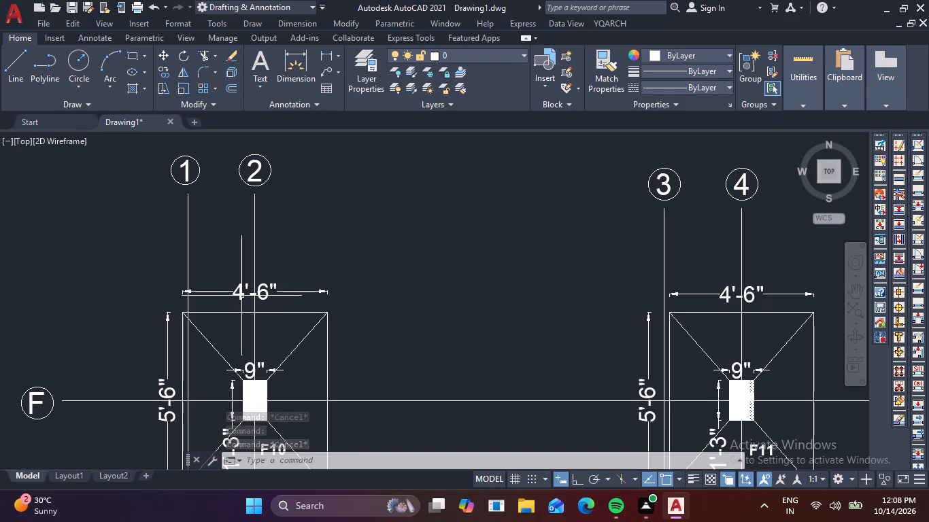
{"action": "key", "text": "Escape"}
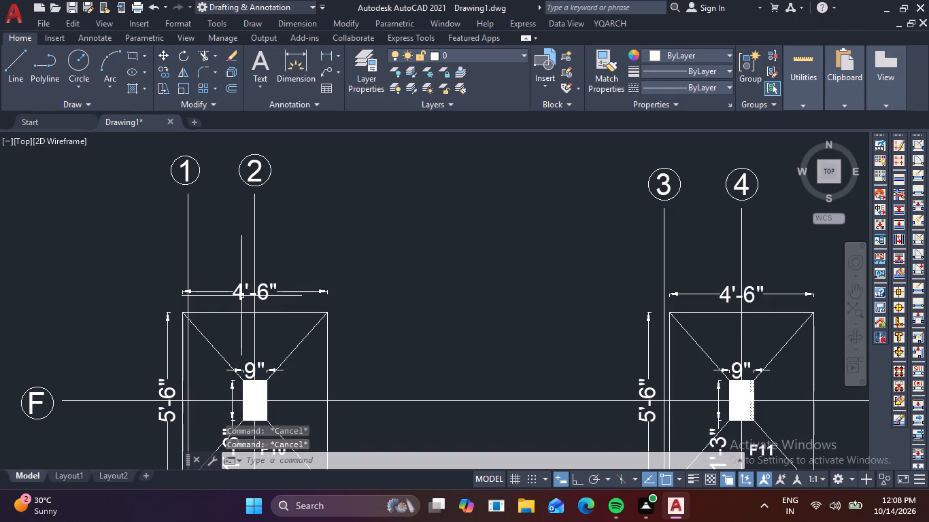
Modify the Standard dimension style, trying Magenta for the dimension lines and setting their color to ByLayer.
{"action": "scroll", "coordinate": [230, 296], "scroll_direction": "up", "scroll_amount": 2}
{"action": "left_click", "coordinate": [247, 283]}
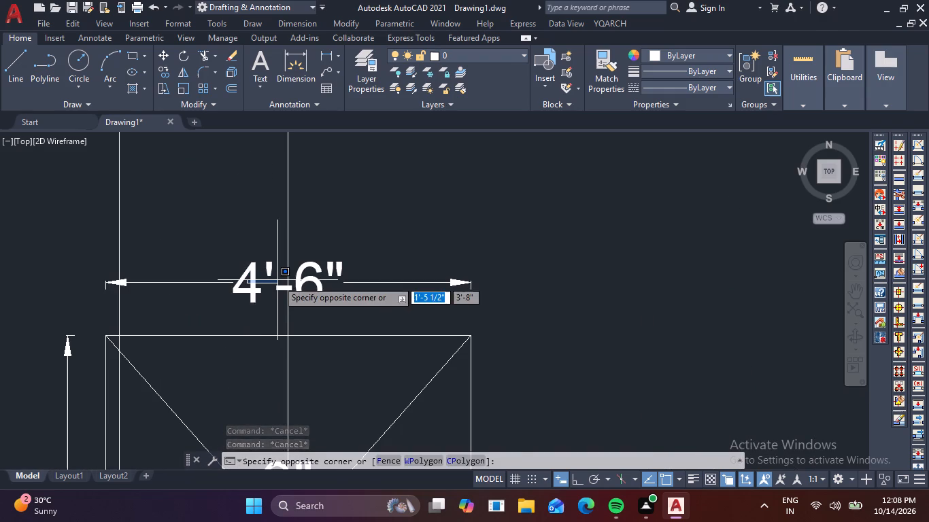
{"action": "left_click", "coordinate": [277, 280]}
{"action": "left_click", "coordinate": [256, 287]}
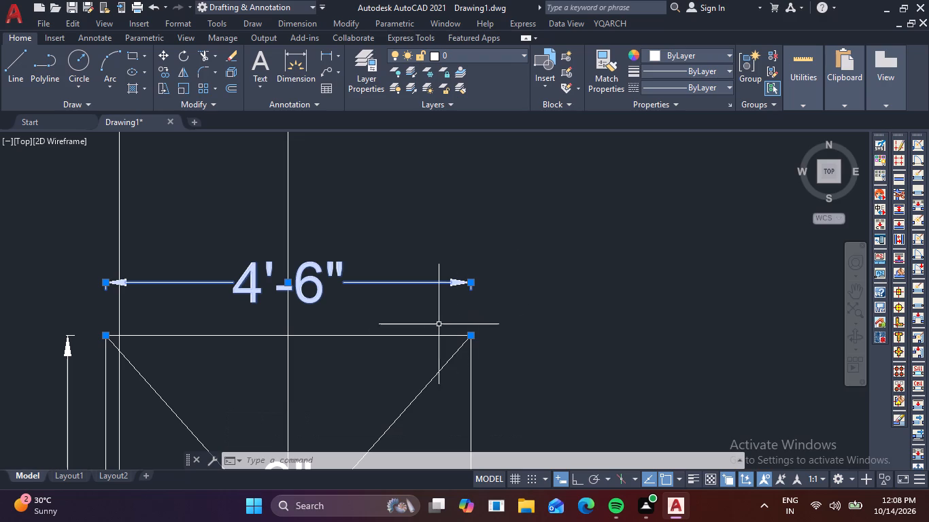
{"action": "type", "text": "D"}
{"action": "key", "text": "space"}
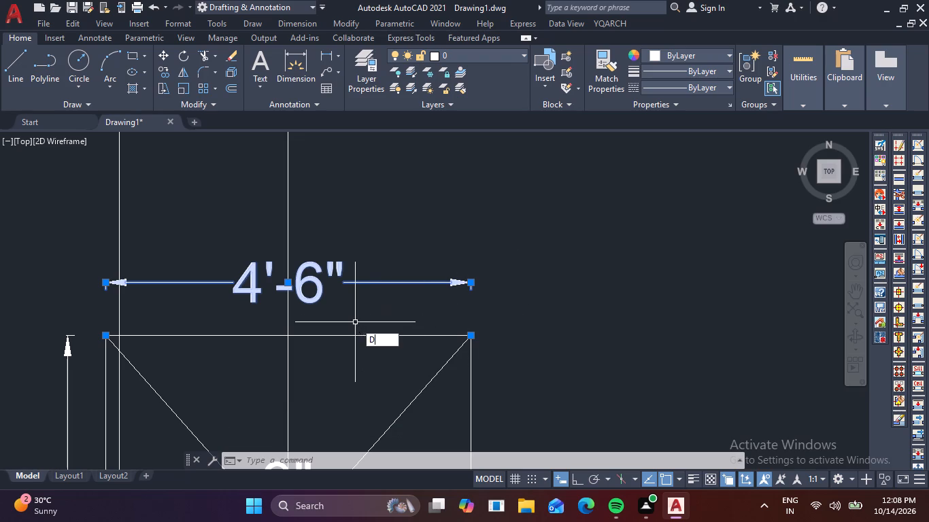
{"action": "left_click", "coordinate": [607, 219]}
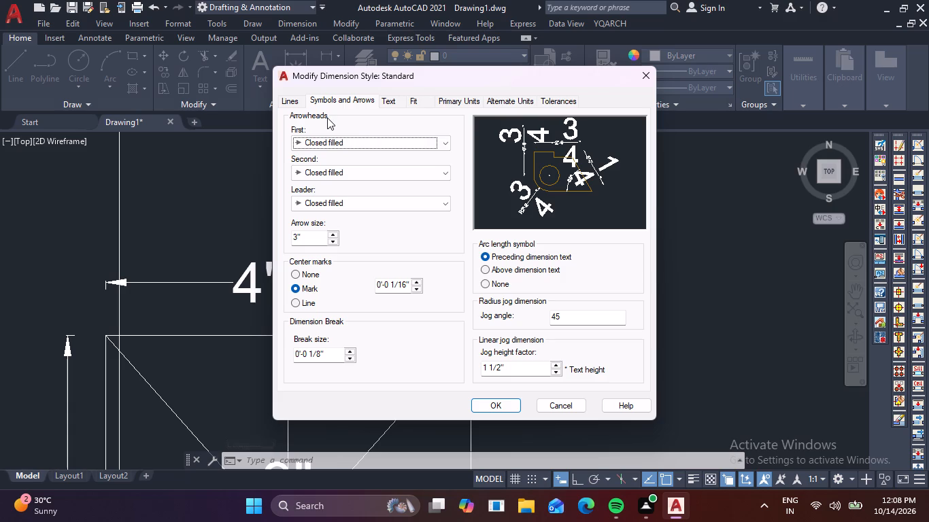
{"action": "left_click", "coordinate": [304, 103]}
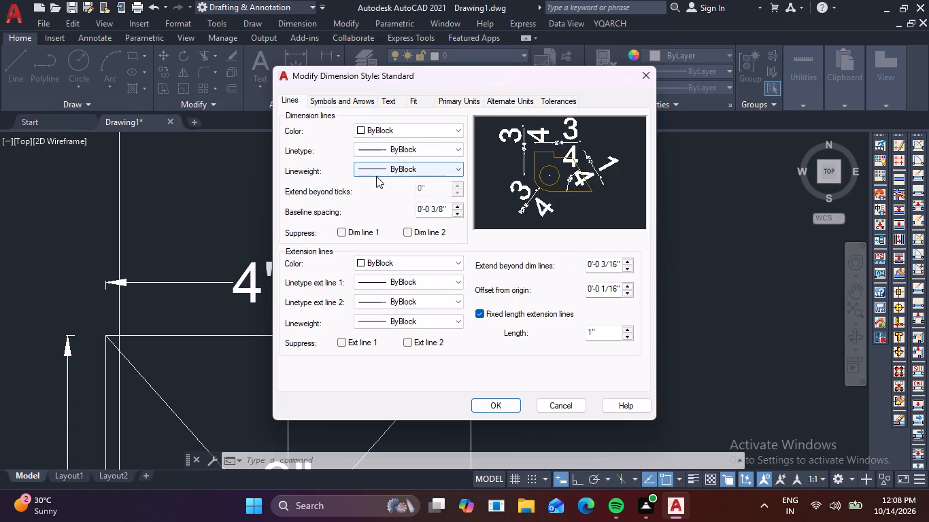
{"action": "left_click", "coordinate": [461, 130]}
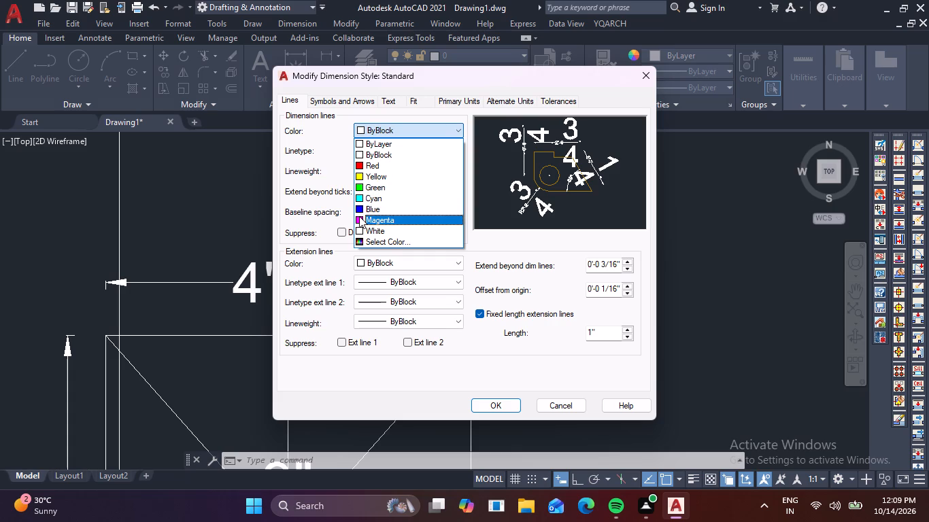
{"action": "left_click", "coordinate": [359, 216]}
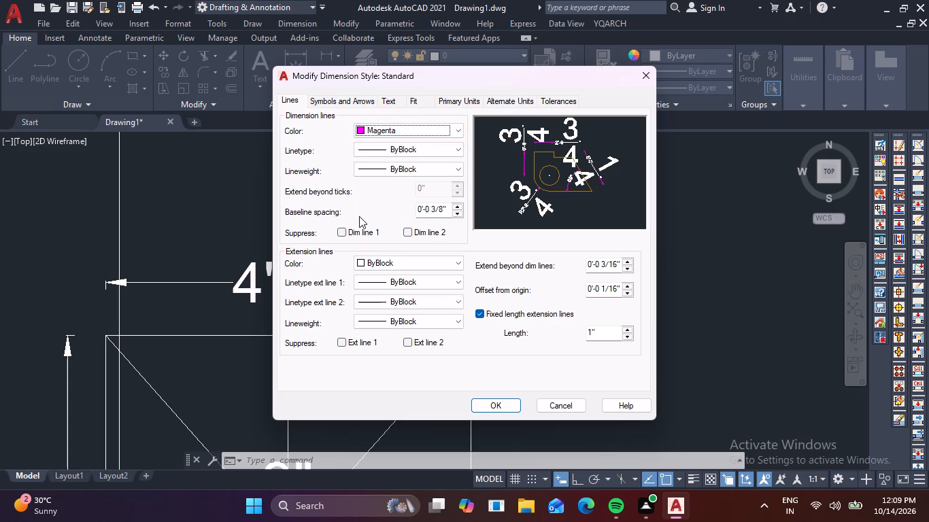
{"action": "left_click", "coordinate": [456, 136]}
{"action": "left_click", "coordinate": [408, 139]}
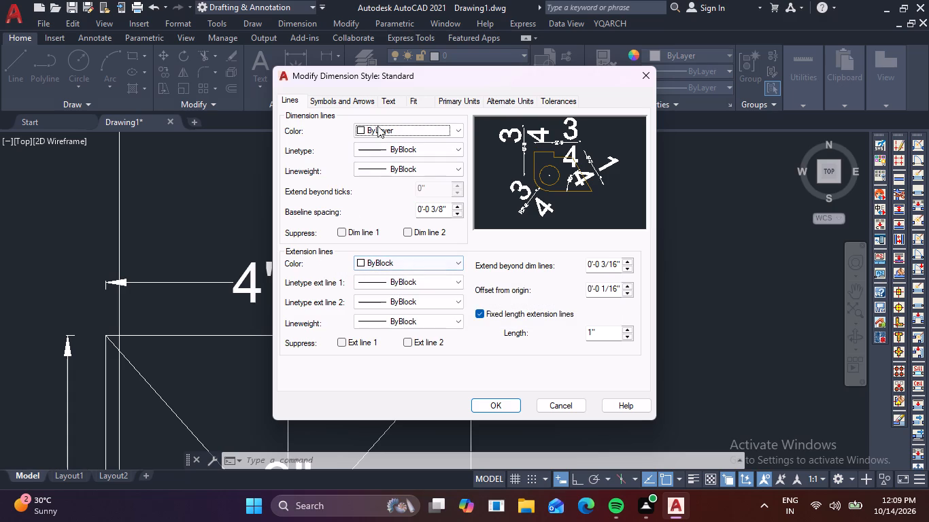
Set the Standard dimension style's text color to Magenta, apply the change, and make the style current.
{"action": "left_click", "coordinate": [443, 101]}
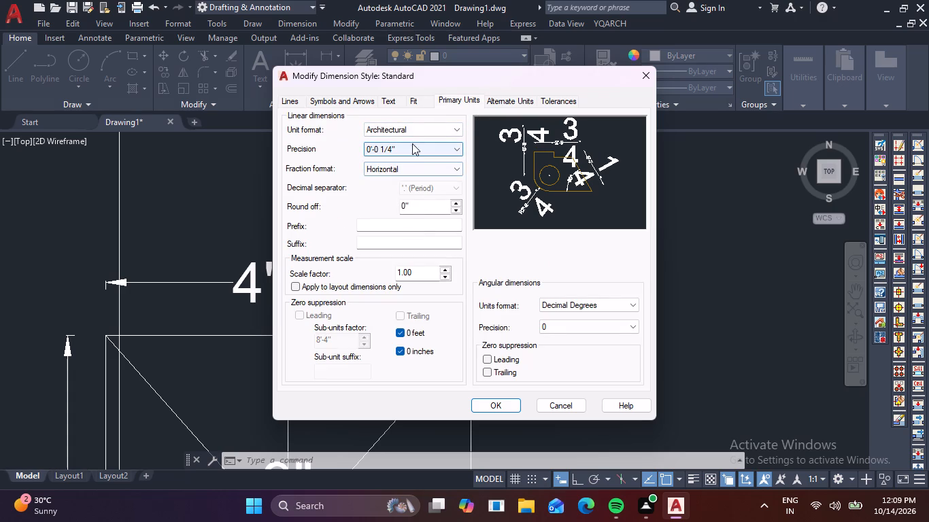
{"action": "left_click", "coordinate": [400, 103]}
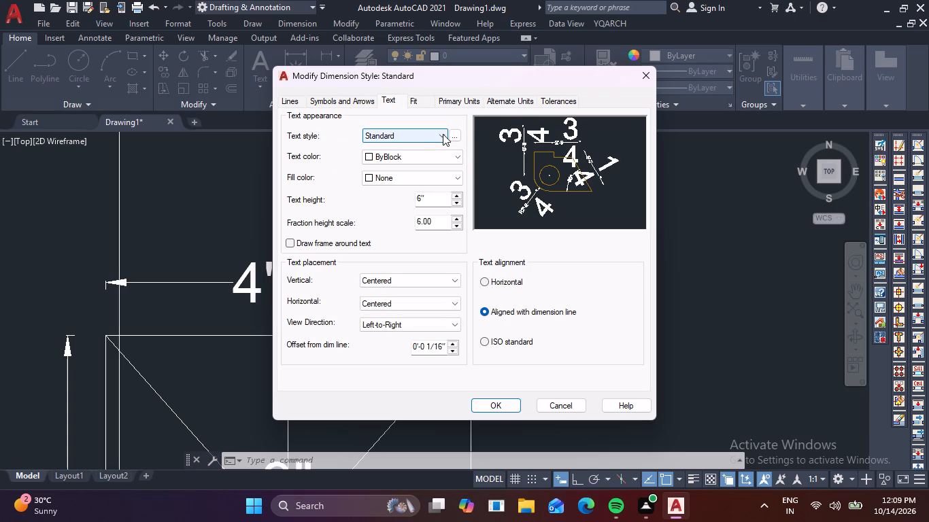
{"action": "left_click", "coordinate": [456, 157]}
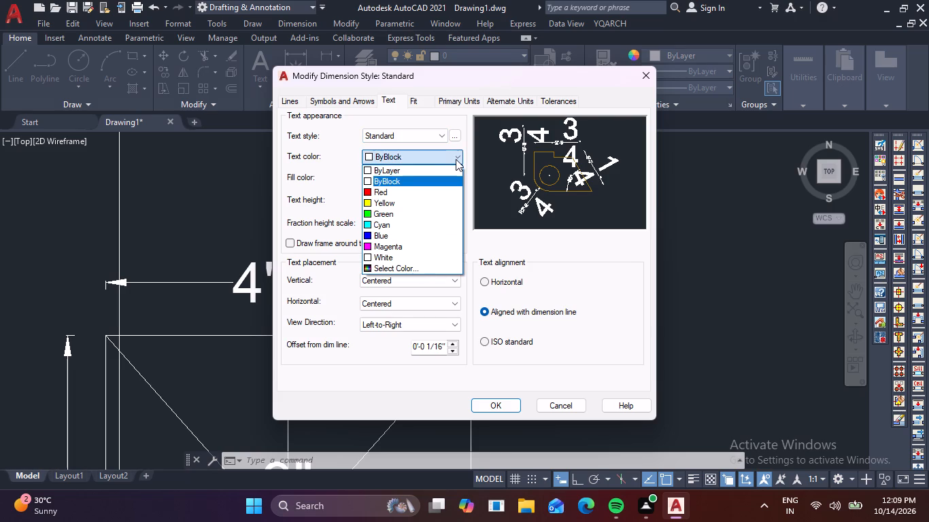
{"action": "left_click", "coordinate": [392, 249]}
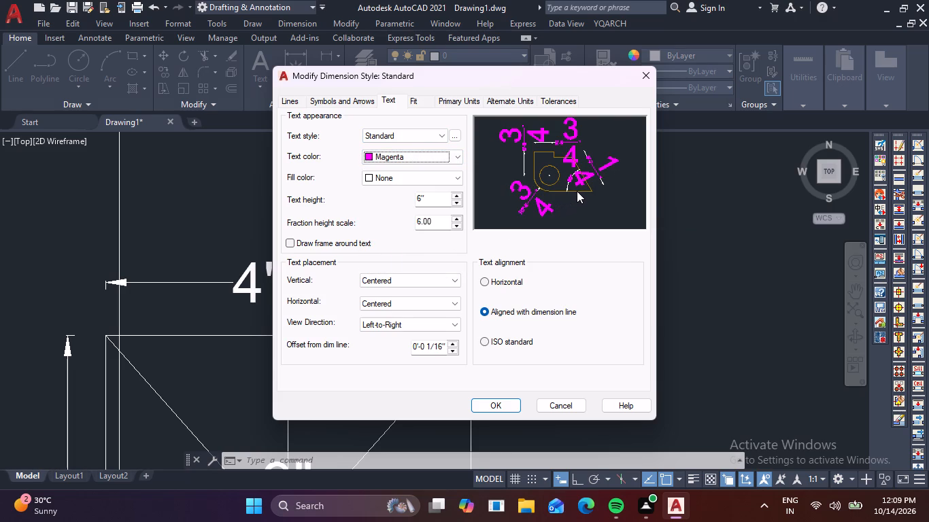
{"action": "scroll", "coordinate": [579, 143], "scroll_direction": "up", "scroll_amount": 2}
{"action": "left_click", "coordinate": [506, 404]}
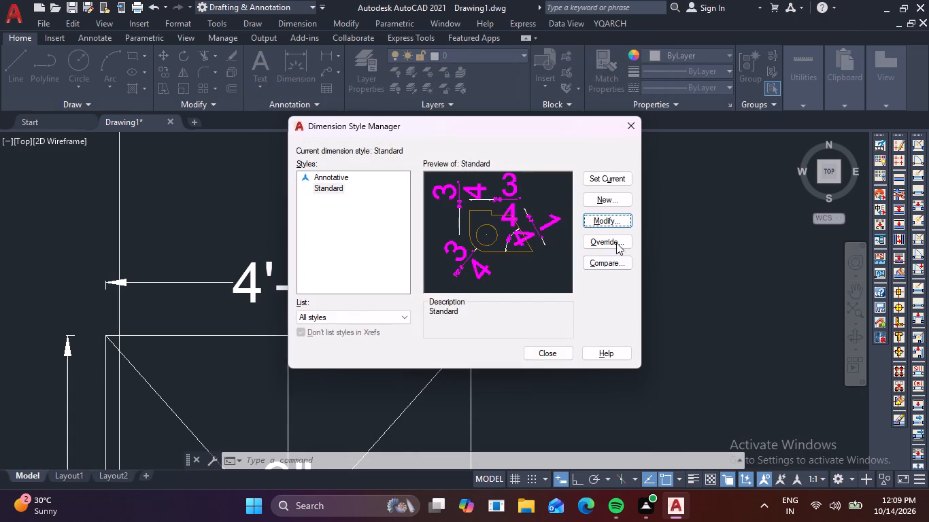
{"action": "left_click", "coordinate": [609, 179]}
{"action": "left_click", "coordinate": [548, 353]}
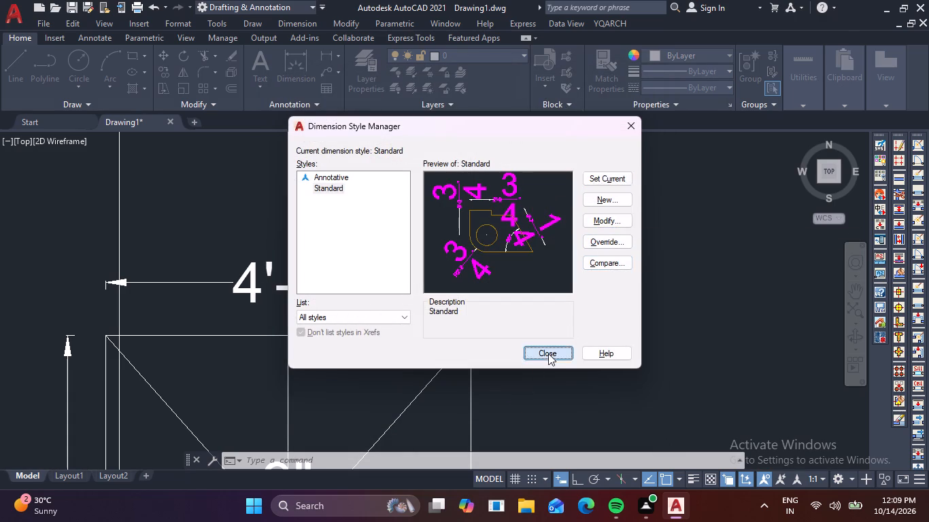
Examine the dimension text on the footings across the plan, from F10 down to F1 and F2.
{"action": "scroll", "coordinate": [523, 346], "scroll_direction": "down", "scroll_amount": 2}
{"action": "middle_click_drag", "start_coordinate": [528, 351], "coordinate": [497, 239]}
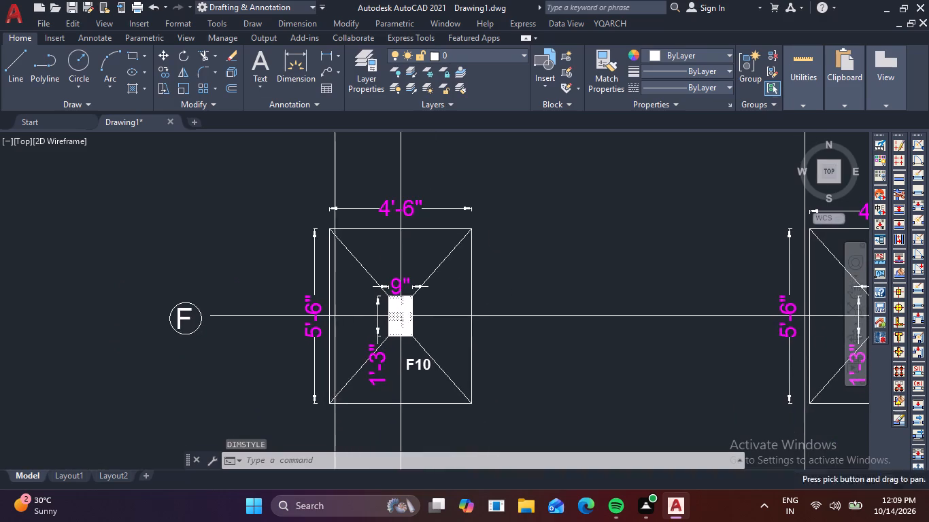
{"action": "scroll", "coordinate": [401, 279], "scroll_direction": "up", "scroll_amount": 3}
{"action": "scroll", "coordinate": [365, 268], "scroll_direction": "down", "scroll_amount": 5}
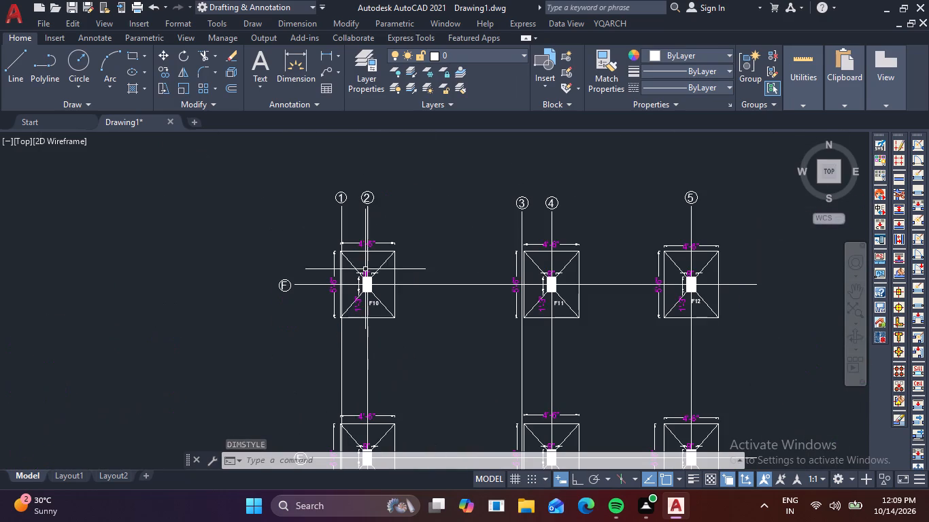
{"action": "scroll", "coordinate": [713, 284], "scroll_direction": "down", "scroll_amount": 1}
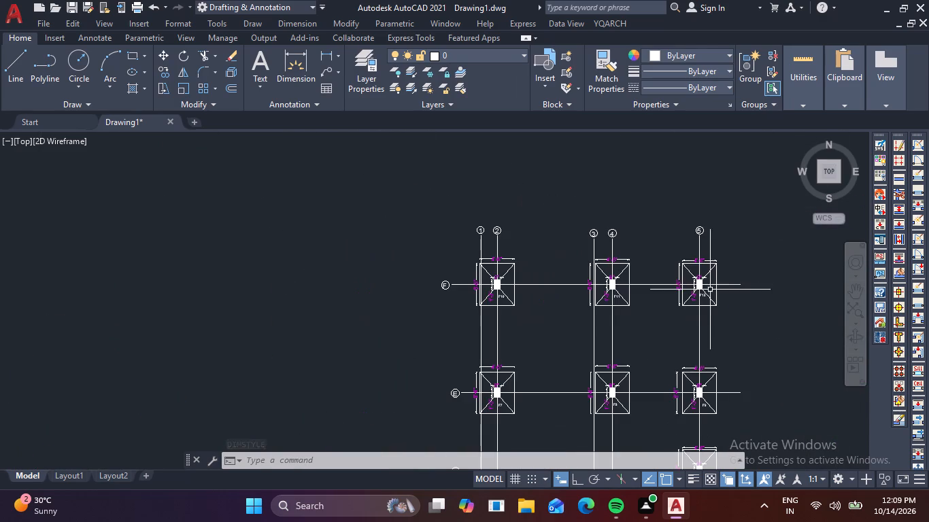
{"action": "middle_click_drag", "start_coordinate": [668, 329], "coordinate": [624, 169]}
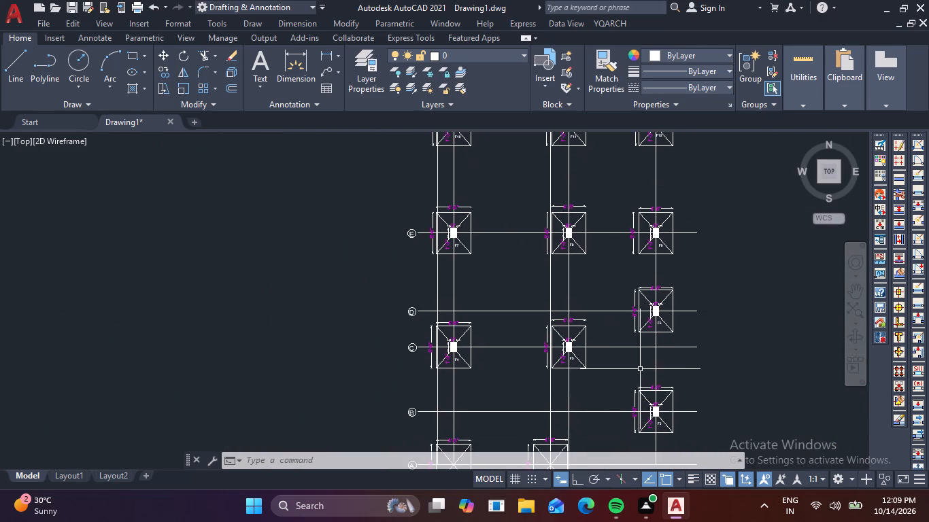
{"action": "middle_click_drag", "start_coordinate": [640, 369], "coordinate": [631, 278]}
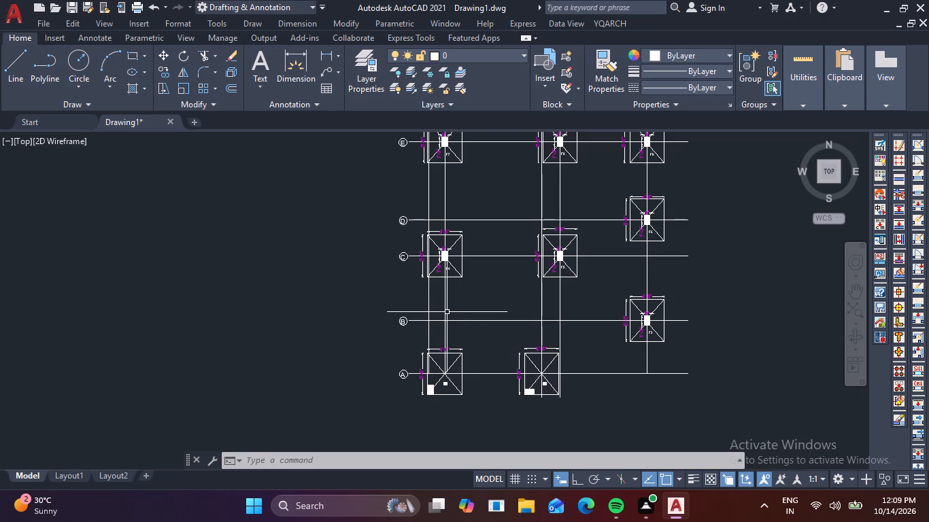
{"action": "scroll", "coordinate": [451, 248], "scroll_direction": "up", "scroll_amount": 3}
{"action": "scroll", "coordinate": [462, 292], "scroll_direction": "down", "scroll_amount": 1}
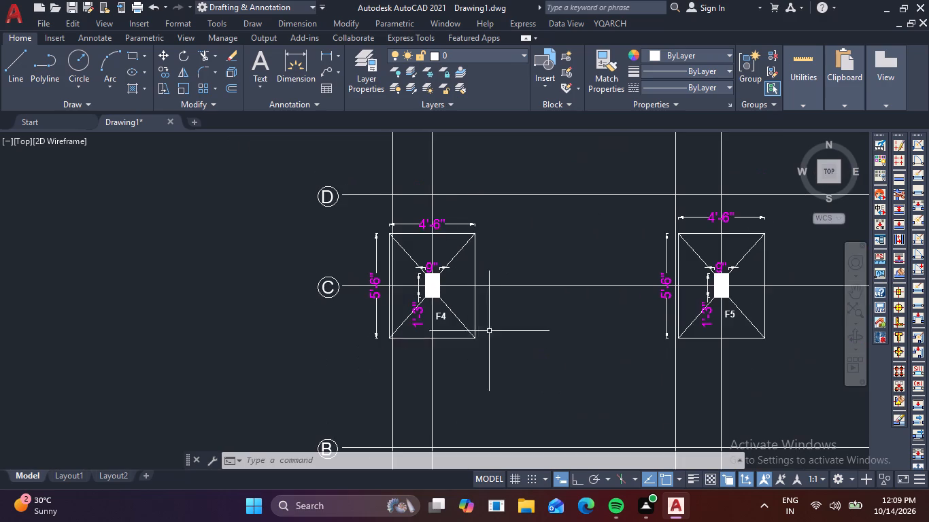
{"action": "middle_click_drag", "start_coordinate": [493, 342], "coordinate": [502, 216]}
{"action": "scroll", "coordinate": [417, 404], "scroll_direction": "up", "scroll_amount": 1}
{"action": "middle_click_drag", "start_coordinate": [448, 428], "coordinate": [441, 211]}
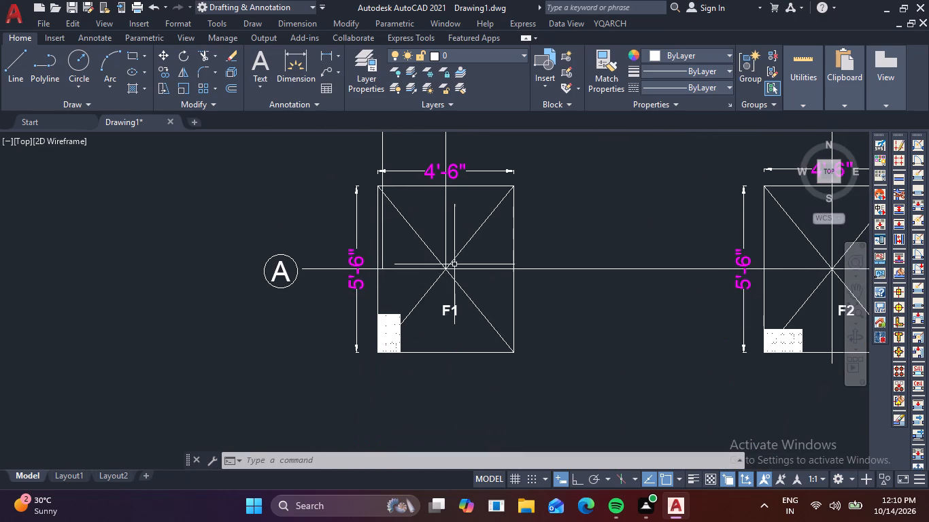
{"action": "scroll", "coordinate": [521, 296], "scroll_direction": "down", "scroll_amount": 1}
{"action": "scroll", "coordinate": [588, 275], "scroll_direction": "down", "scroll_amount": 1}
{"action": "middle_click_drag", "start_coordinate": [583, 273], "coordinate": [513, 328]}
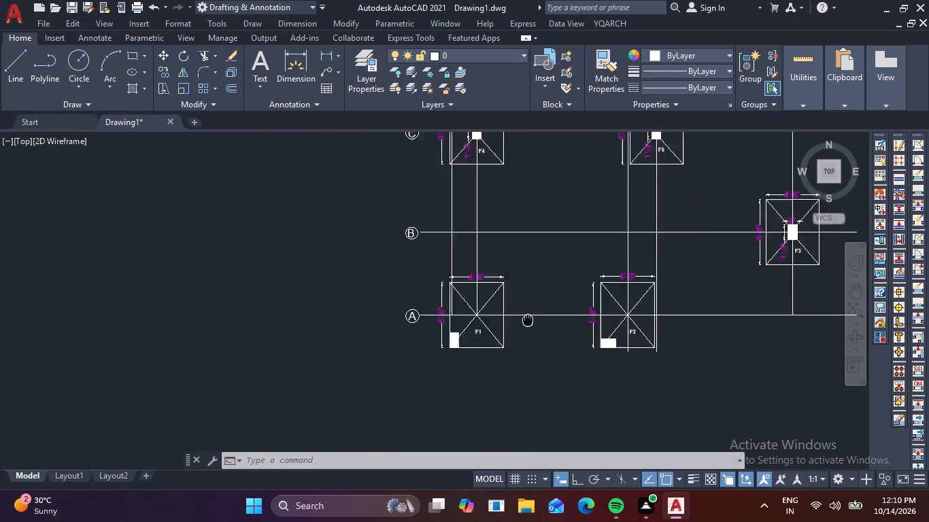
Set the text color of the 9" and 1'-3" column dimensions in F3 and F6 to F12, plus F5's 9" dimension, to ByLayer.
{"action": "middle_click_drag", "start_coordinate": [513, 328], "coordinate": [290, 404]}
{"action": "scroll", "coordinate": [562, 296], "scroll_direction": "up", "scroll_amount": 2}
{"action": "left_click", "coordinate": [488, 344]}
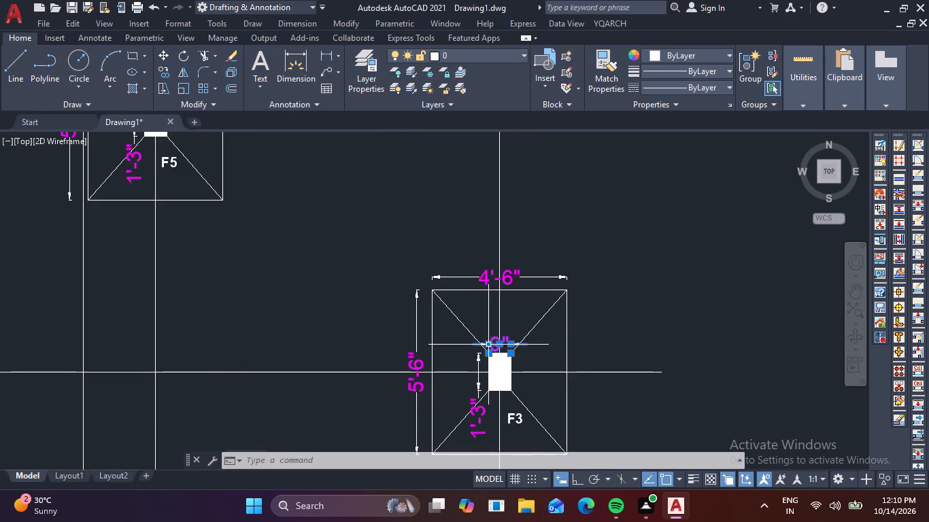
{"action": "left_click", "coordinate": [480, 419]}
{"action": "scroll", "coordinate": [413, 318], "scroll_direction": "down", "scroll_amount": 1}
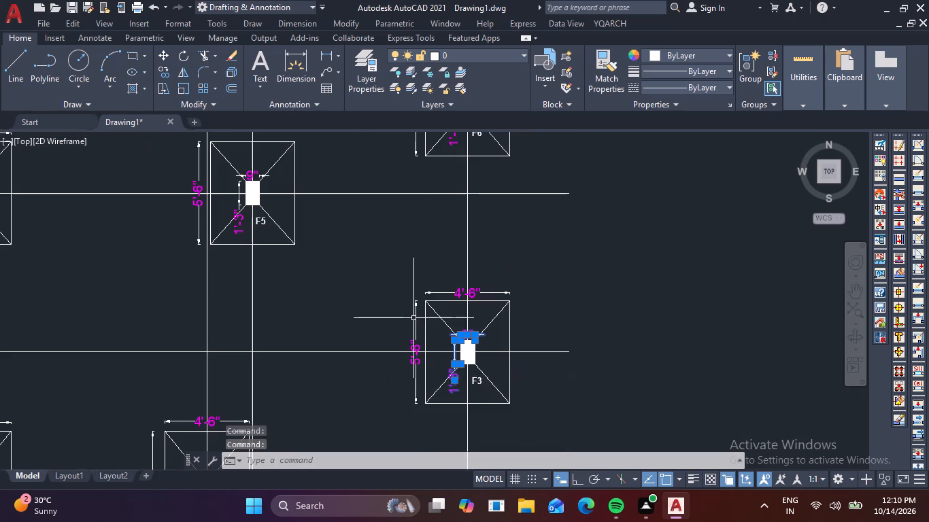
{"action": "scroll", "coordinate": [265, 172], "scroll_direction": "up", "scroll_amount": 2}
{"action": "left_click", "coordinate": [220, 176]}
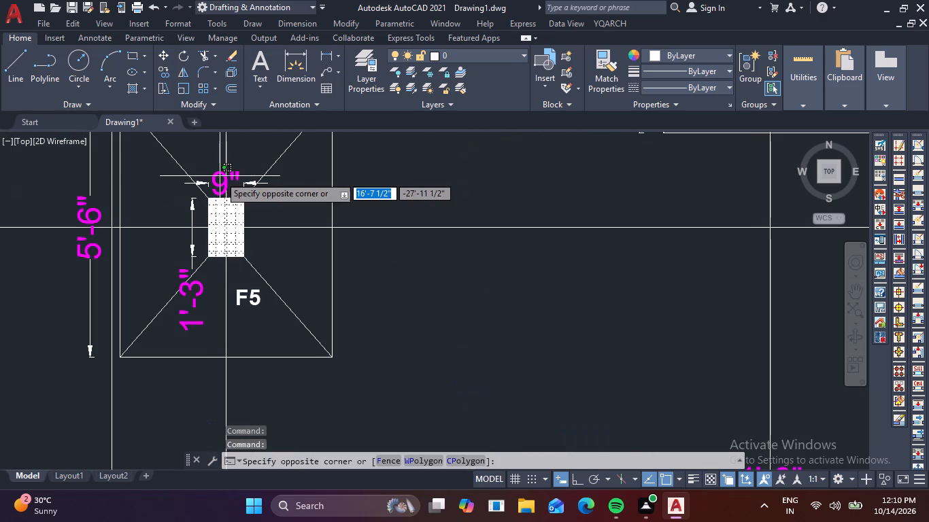
{"action": "scroll", "coordinate": [220, 176], "scroll_direction": "down", "scroll_amount": 2}
{"action": "left_click", "coordinate": [217, 174]}
{"action": "middle_click_drag", "start_coordinate": [275, 197], "coordinate": [275, 212]}
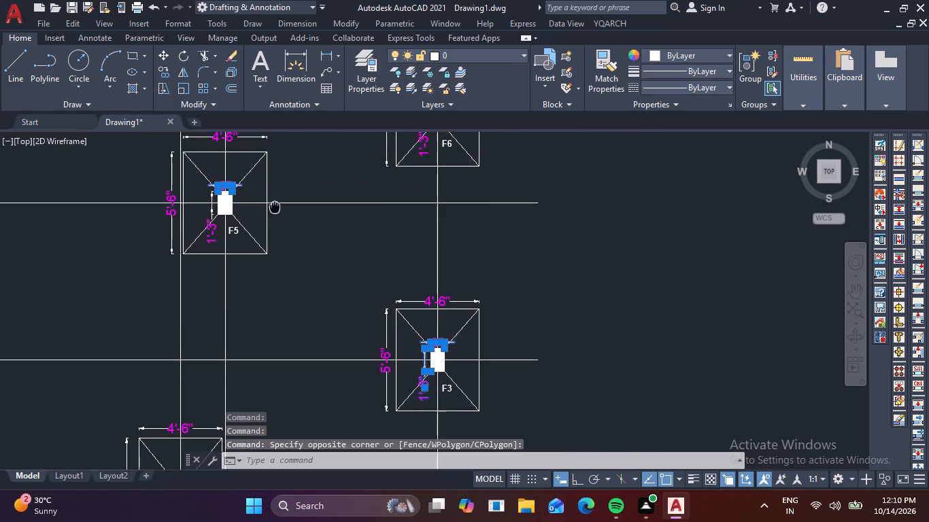
{"action": "middle_click_drag", "start_coordinate": [275, 212], "coordinate": [245, 316]}
{"action": "left_click", "coordinate": [401, 213]}
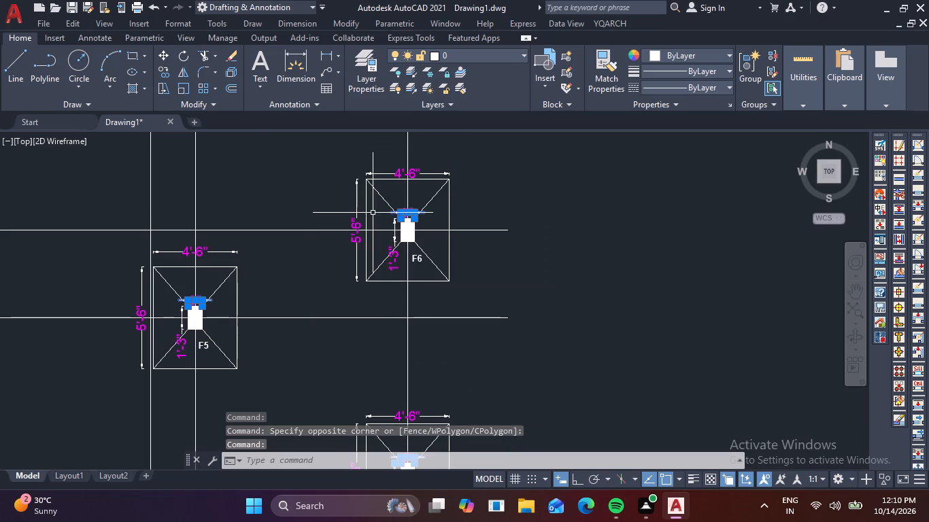
{"action": "middle_click_drag", "start_coordinate": [284, 190], "coordinate": [372, 298]}
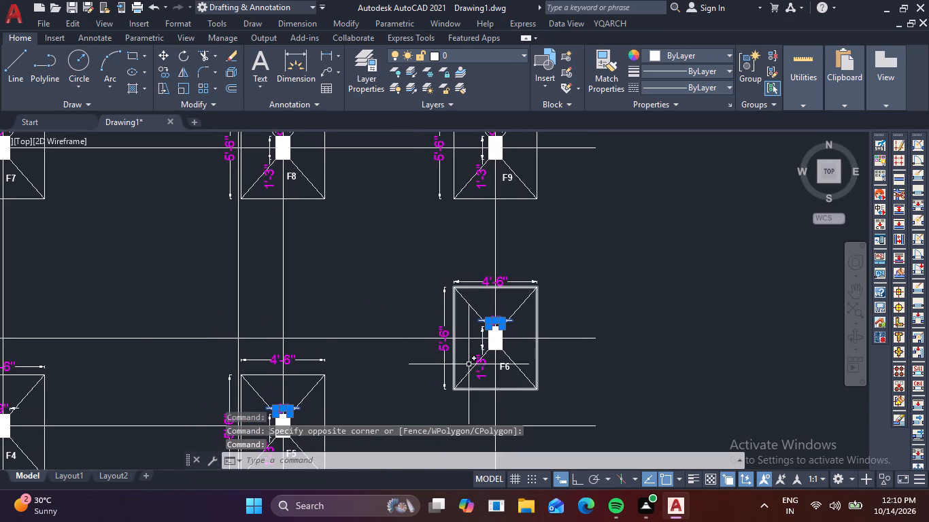
{"action": "left_click", "coordinate": [478, 373]}
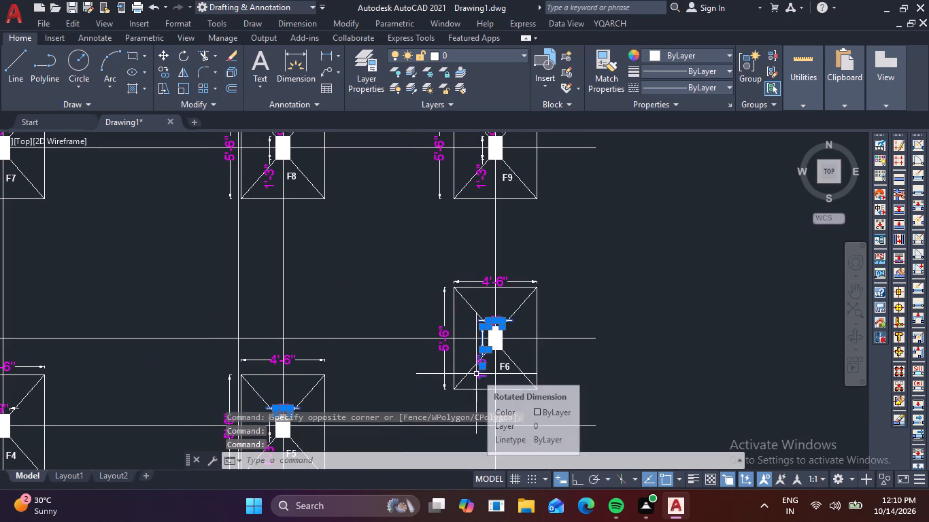
{"action": "middle_click_drag", "start_coordinate": [384, 276], "coordinate": [460, 441]}
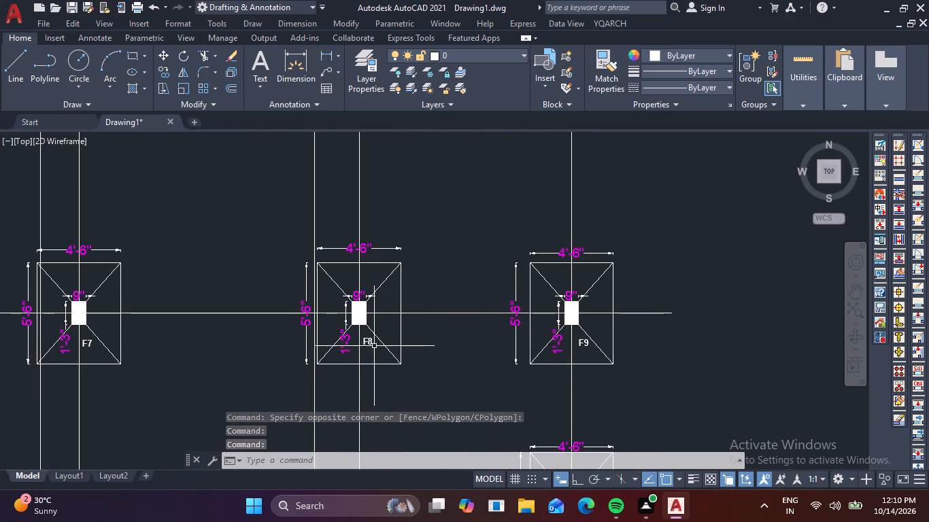
{"action": "left_click", "coordinate": [344, 351]}
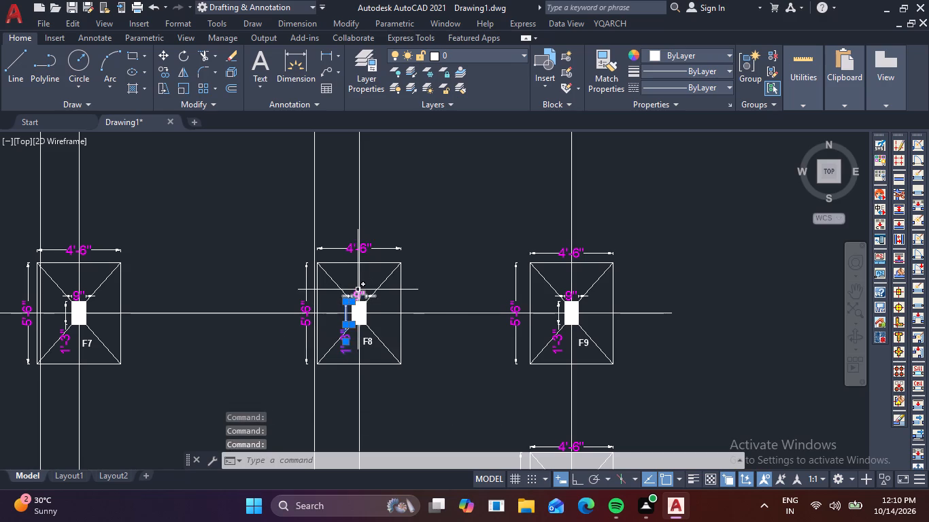
{"action": "left_click", "coordinate": [356, 294]}
{"action": "left_click", "coordinate": [557, 350]}
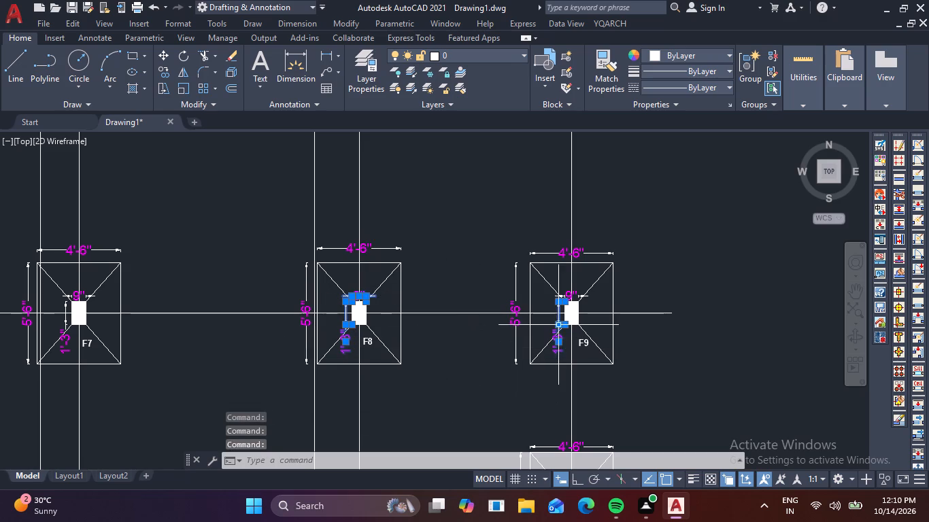
{"action": "left_click", "coordinate": [564, 296]}
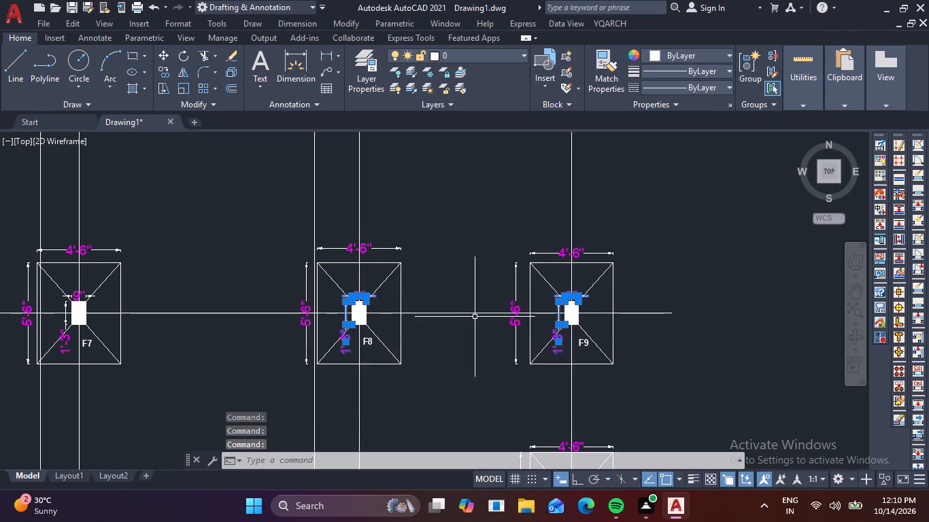
{"action": "left_click", "coordinate": [69, 349]}
{"action": "left_click", "coordinate": [80, 300]}
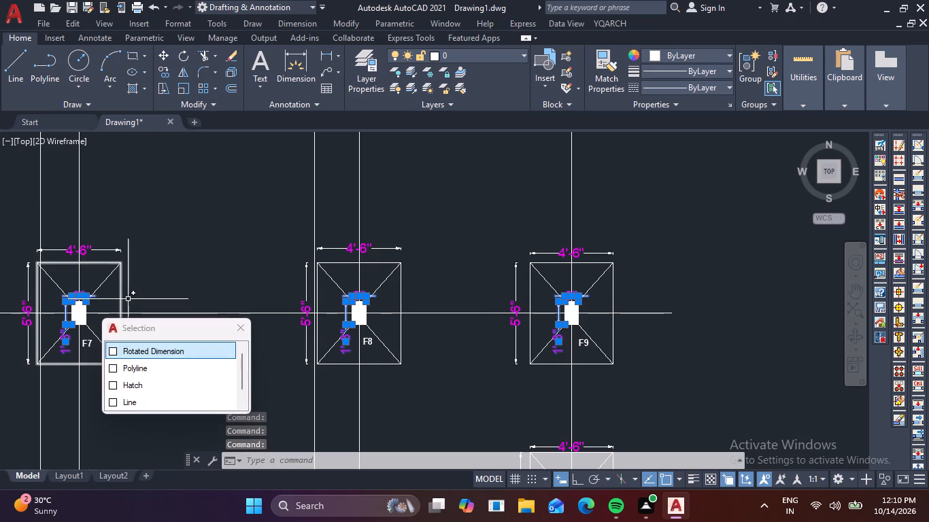
{"action": "middle_click_drag", "start_coordinate": [176, 296], "coordinate": [258, 379]}
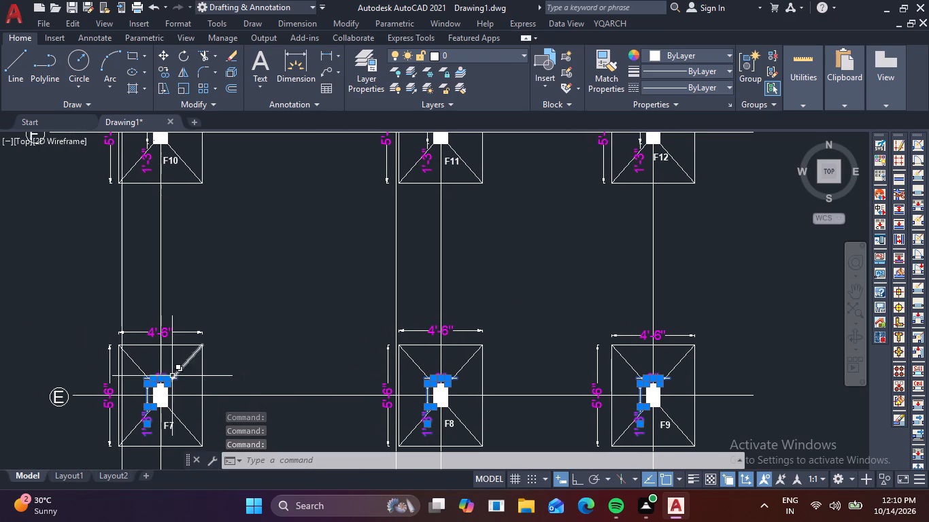
{"action": "middle_click_drag", "start_coordinate": [258, 324], "coordinate": [296, 414]}
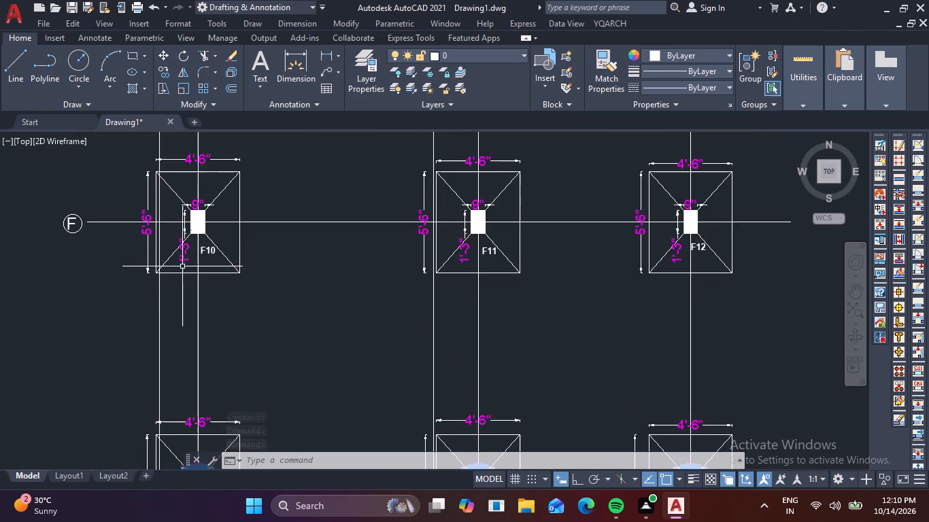
{"action": "left_click", "coordinate": [184, 258]}
{"action": "left_click", "coordinate": [195, 204]}
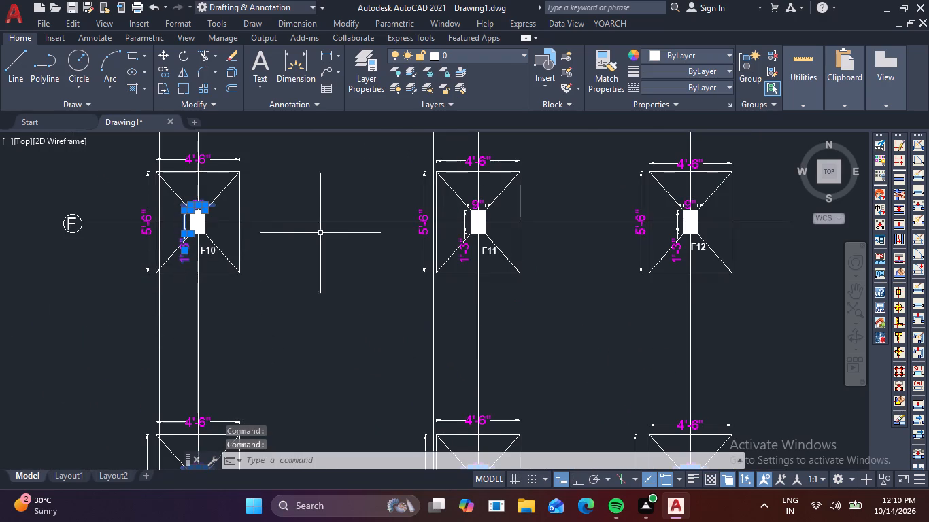
{"action": "left_click", "coordinate": [460, 260]}
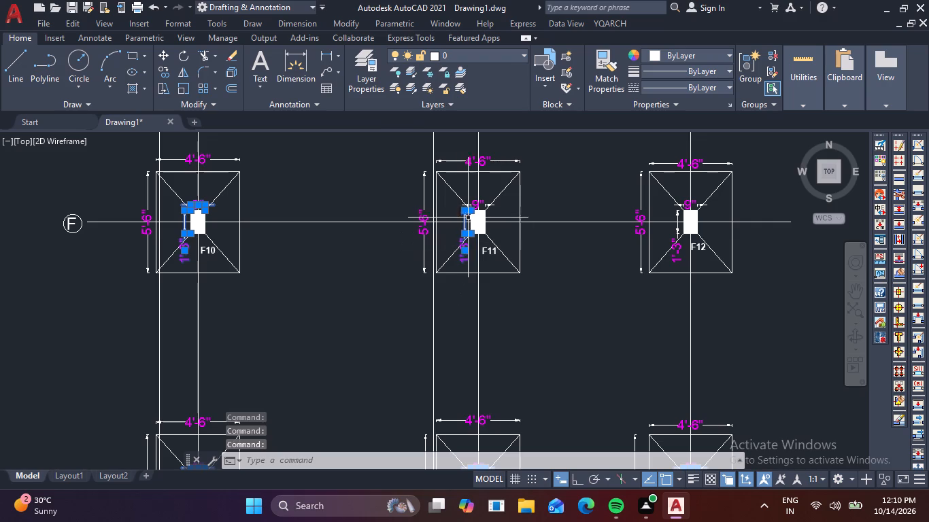
{"action": "left_click", "coordinate": [473, 202]}
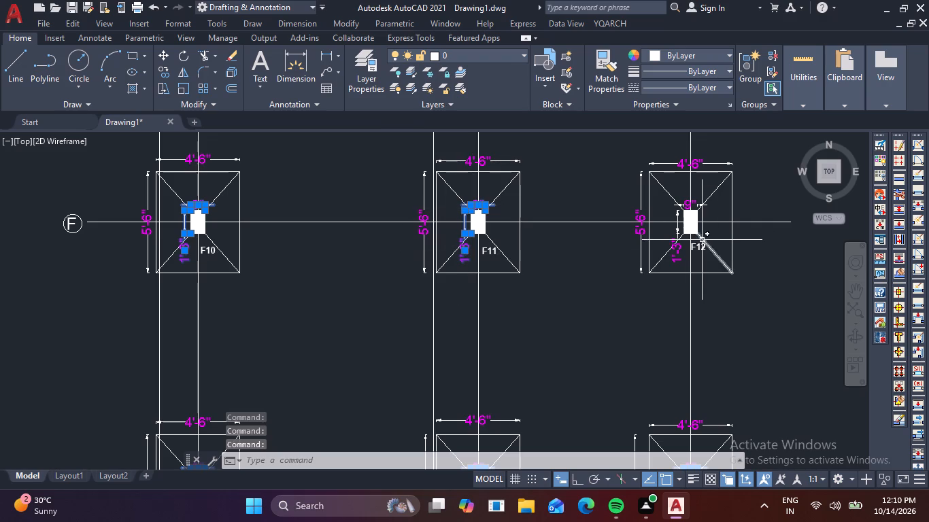
{"action": "left_click", "coordinate": [674, 262]}
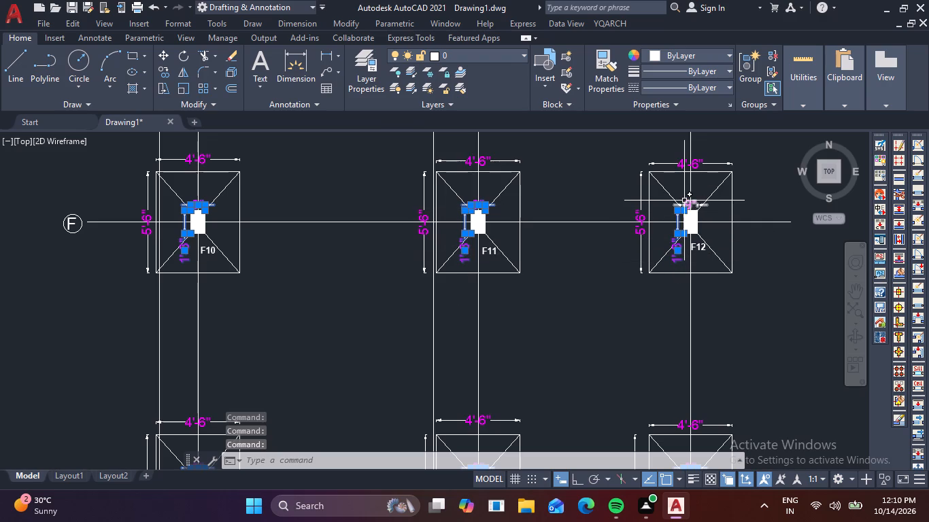
{"action": "left_click", "coordinate": [684, 200]}
{"action": "type", "text": "PR"}
{"action": "key", "text": "space"}
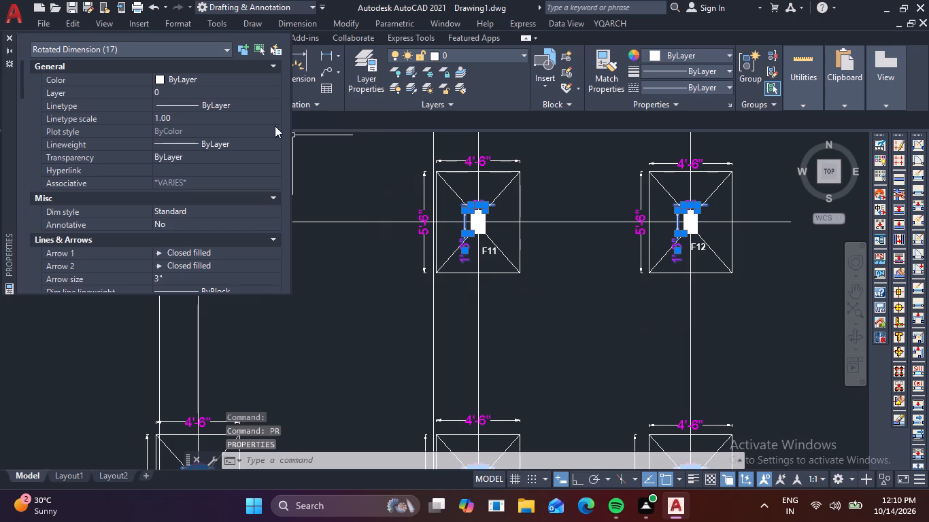
{"action": "left_click", "coordinate": [269, 76]}
{"action": "left_click", "coordinate": [270, 76]}
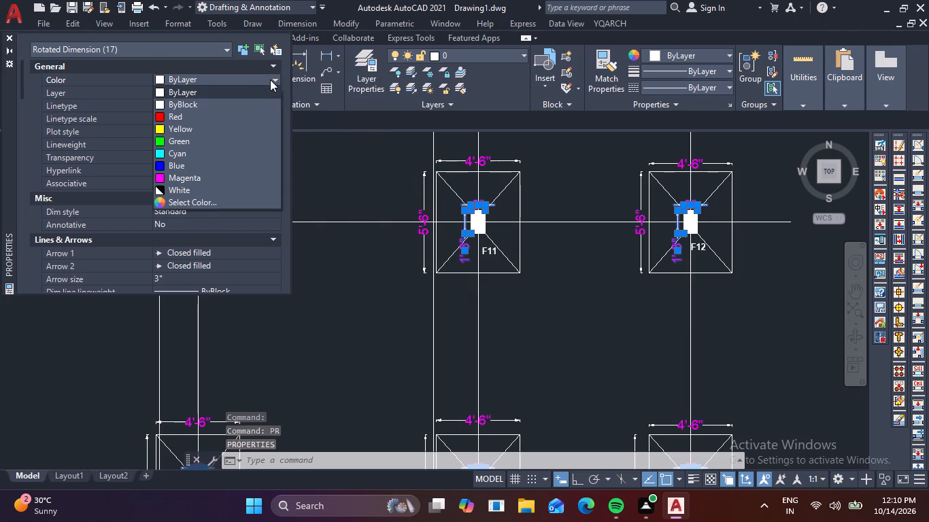
{"action": "left_click", "coordinate": [224, 80]}
{"action": "double_click", "coordinate": [224, 80]}
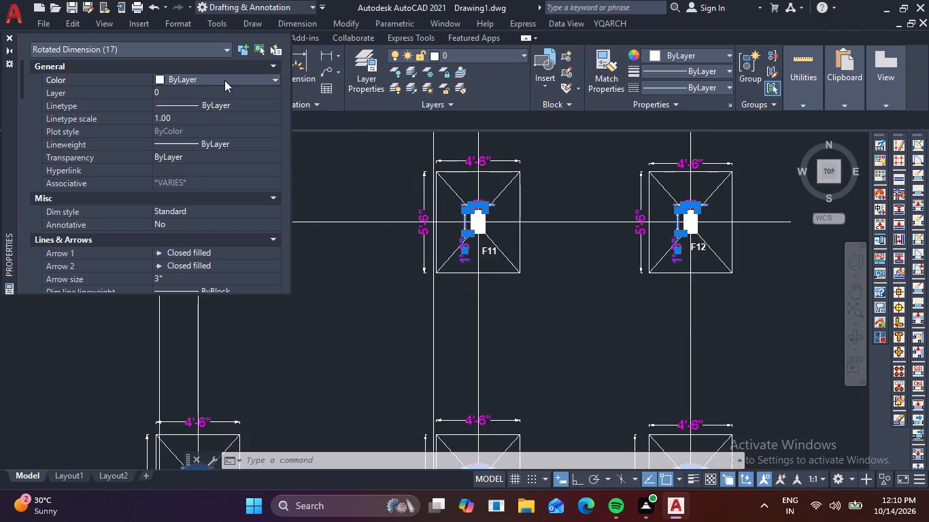
{"action": "scroll", "coordinate": [200, 130], "scroll_direction": "down", "scroll_amount": 4}
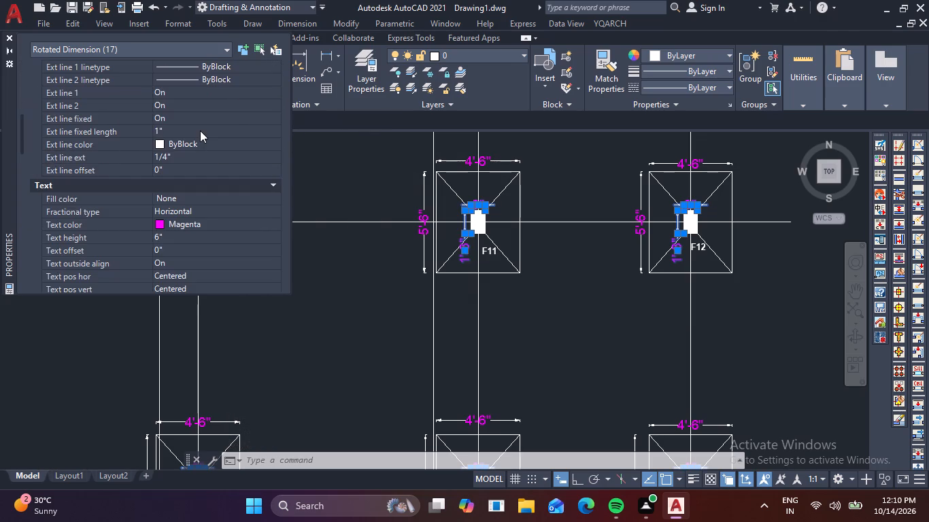
{"action": "scroll", "coordinate": [200, 130], "scroll_direction": "down", "scroll_amount": 3}
{"action": "scroll", "coordinate": [200, 130], "scroll_direction": "up", "scroll_amount": 2}
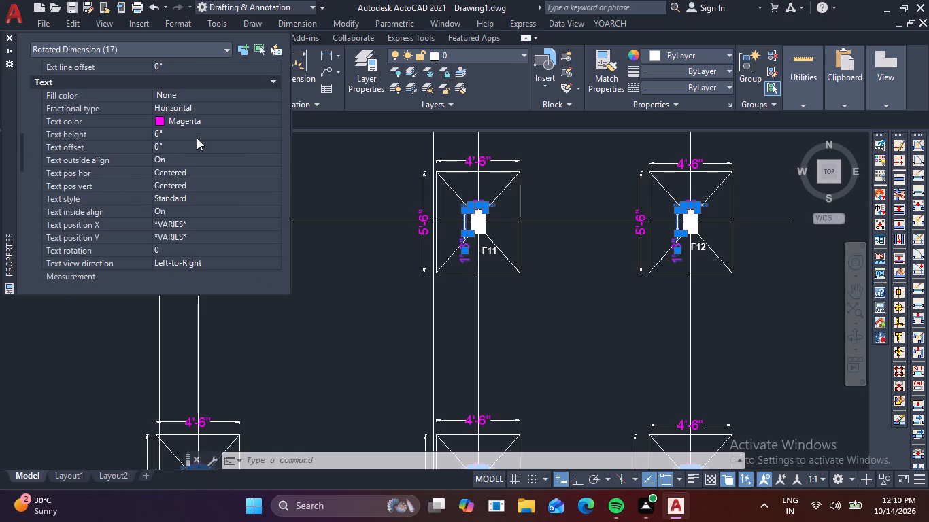
{"action": "left_click", "coordinate": [207, 123]}
{"action": "left_click", "coordinate": [230, 121]}
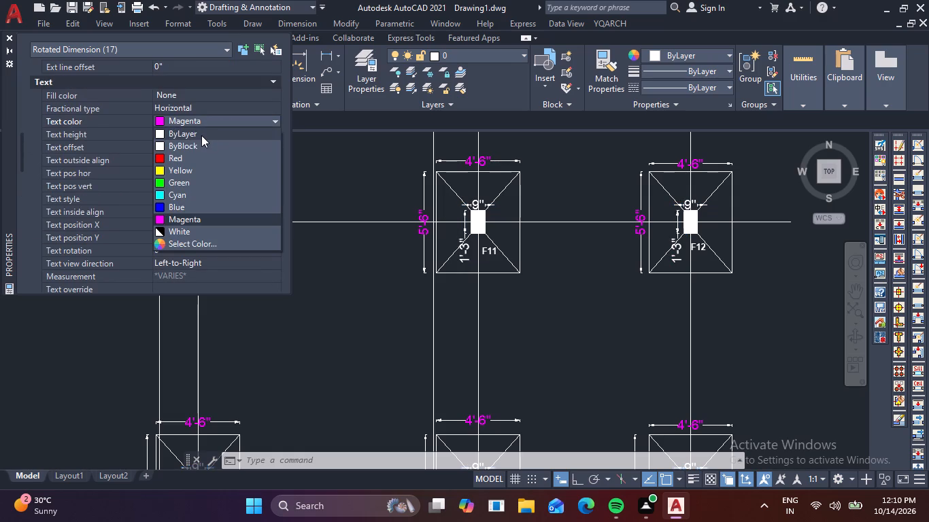
{"action": "left_click", "coordinate": [201, 135]}
{"action": "key", "text": "Escape"}
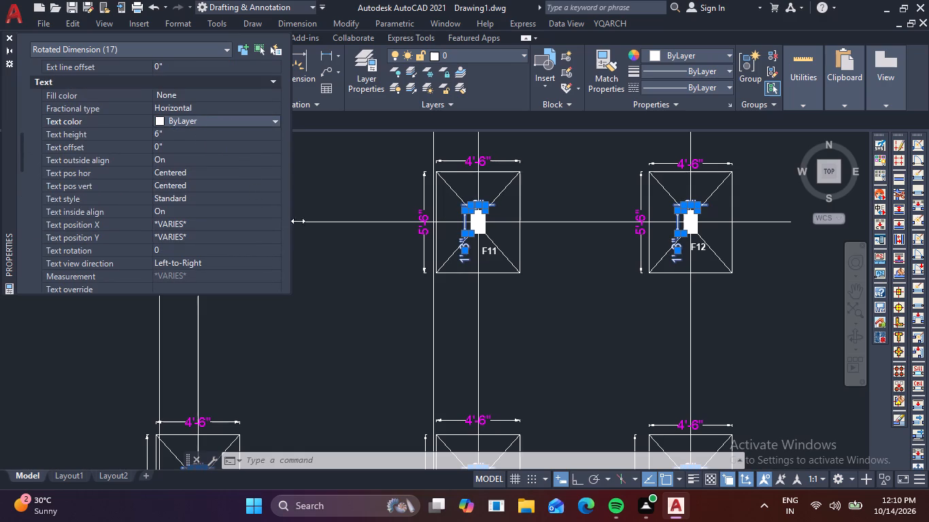
{"action": "left_click", "coordinate": [11, 37]}
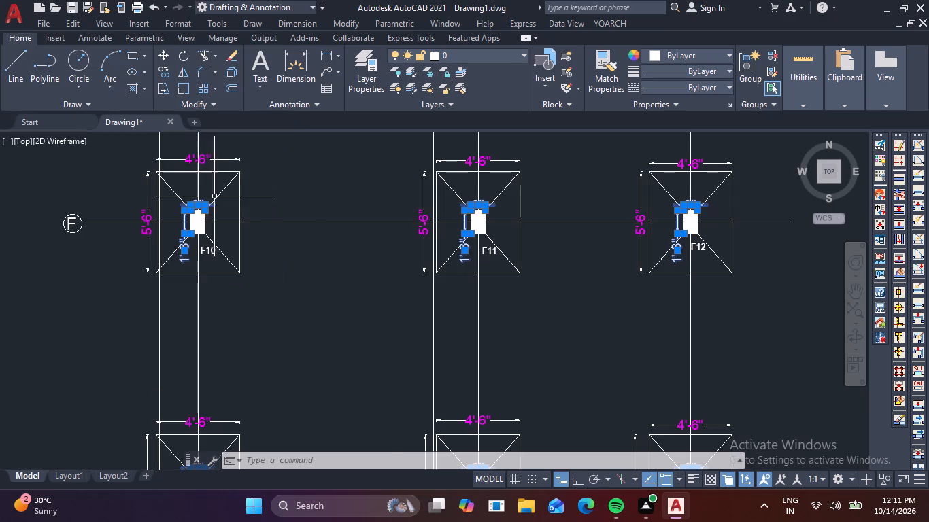
{"action": "scroll", "coordinate": [245, 217], "scroll_direction": "down", "scroll_amount": 1}
{"action": "key", "text": "Escape"}
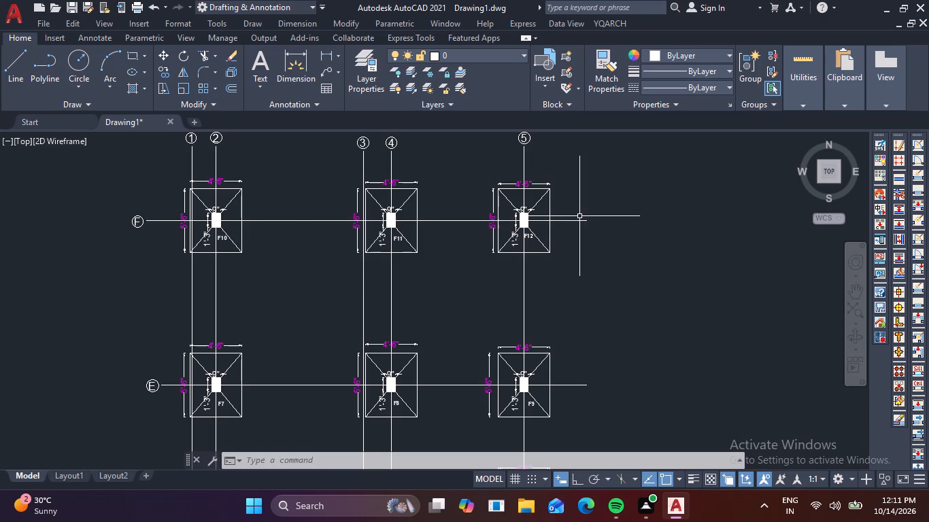
Examine the column dimension text on the footings from row F down to row A and across the whole plan.
{"action": "middle_click_drag", "start_coordinate": [545, 341], "coordinate": [543, 250]}
{"action": "middle_click_drag", "start_coordinate": [469, 288], "coordinate": [475, 247]}
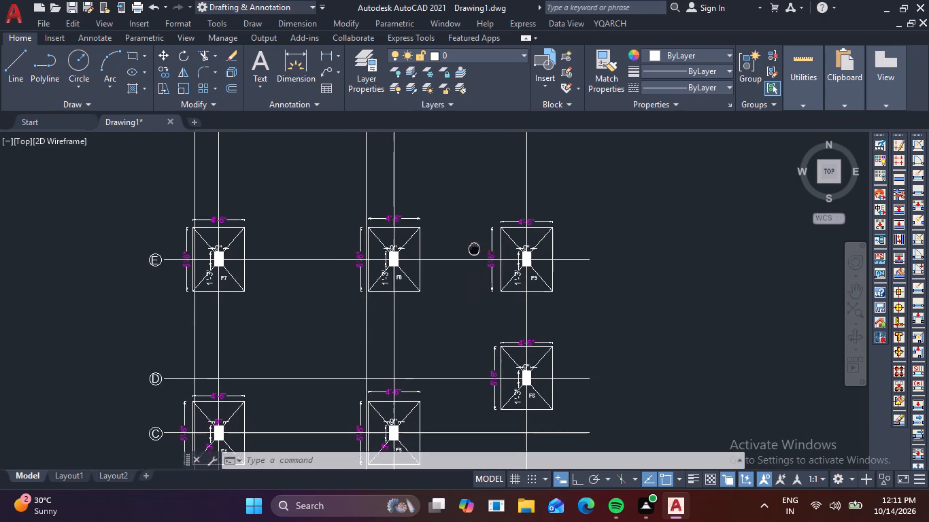
{"action": "middle_click_drag", "start_coordinate": [475, 247], "coordinate": [475, 247]}
{"action": "middle_click_drag", "start_coordinate": [475, 317], "coordinate": [482, 247]}
{"action": "middle_click", "coordinate": [482, 247]}
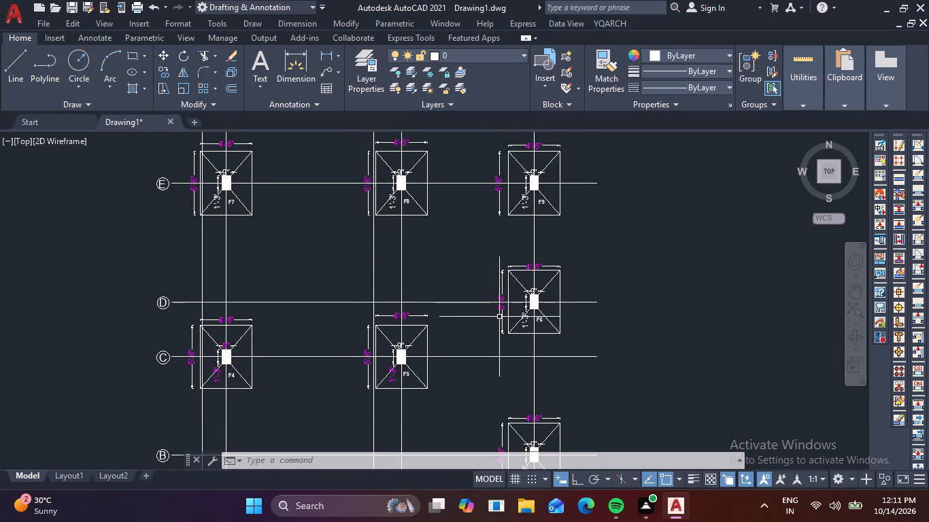
{"action": "middle_click_drag", "start_coordinate": [499, 318], "coordinate": [505, 223]}
{"action": "middle_click_drag", "start_coordinate": [503, 319], "coordinate": [518, 230]}
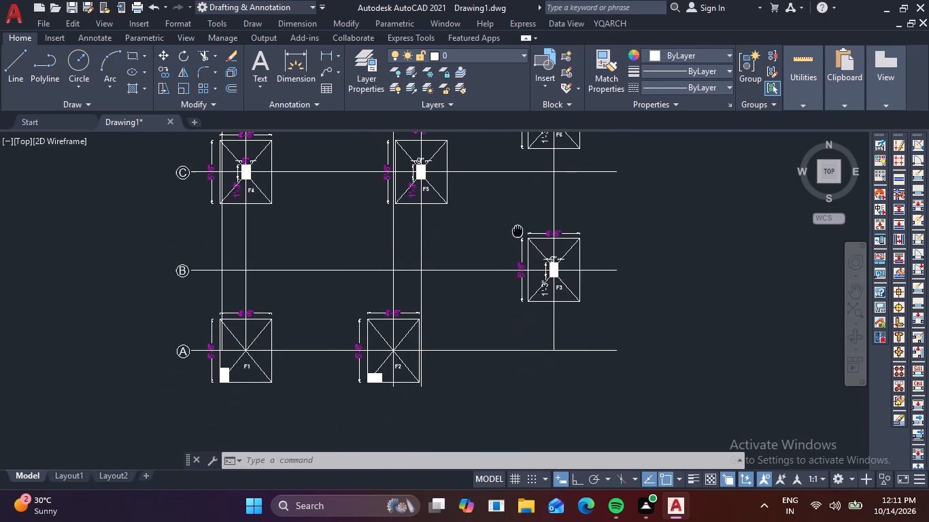
{"action": "middle_click_drag", "start_coordinate": [518, 230], "coordinate": [518, 230]}
{"action": "key", "text": "Escape"}
{"action": "key", "text": "Escape"}
{"action": "scroll", "coordinate": [504, 251], "scroll_direction": "down", "scroll_amount": 2}
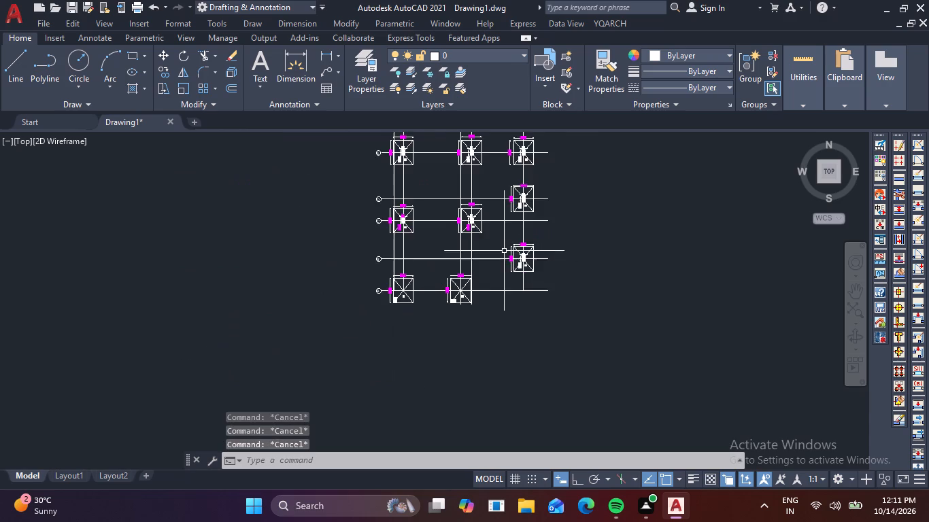
{"action": "middle_click_drag", "start_coordinate": [496, 210], "coordinate": [326, 345]}
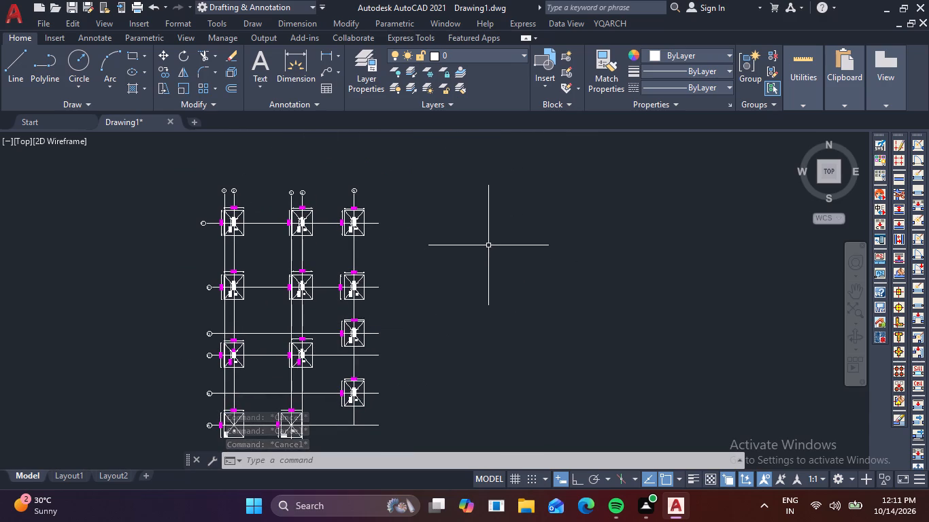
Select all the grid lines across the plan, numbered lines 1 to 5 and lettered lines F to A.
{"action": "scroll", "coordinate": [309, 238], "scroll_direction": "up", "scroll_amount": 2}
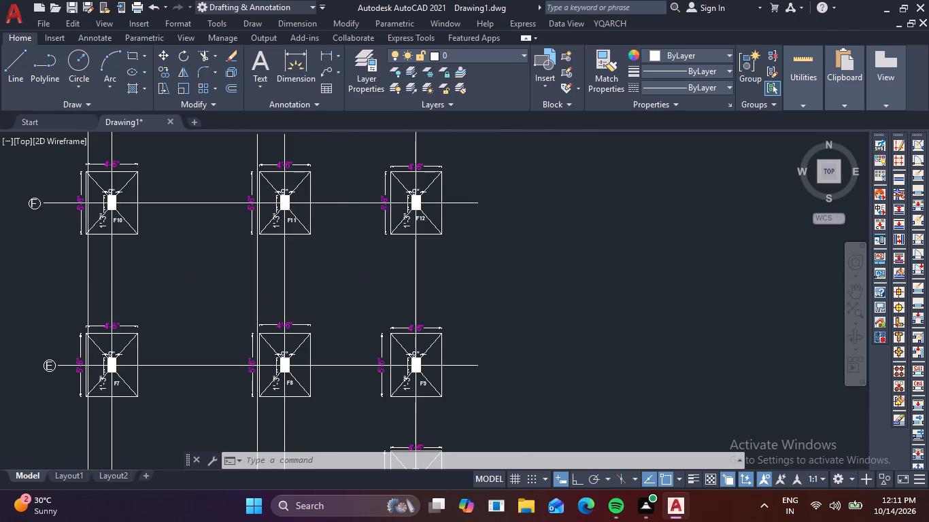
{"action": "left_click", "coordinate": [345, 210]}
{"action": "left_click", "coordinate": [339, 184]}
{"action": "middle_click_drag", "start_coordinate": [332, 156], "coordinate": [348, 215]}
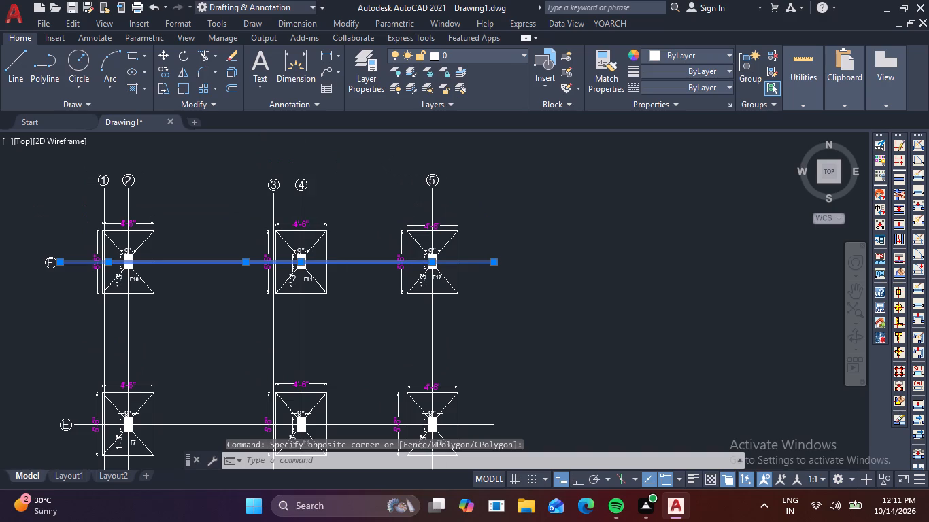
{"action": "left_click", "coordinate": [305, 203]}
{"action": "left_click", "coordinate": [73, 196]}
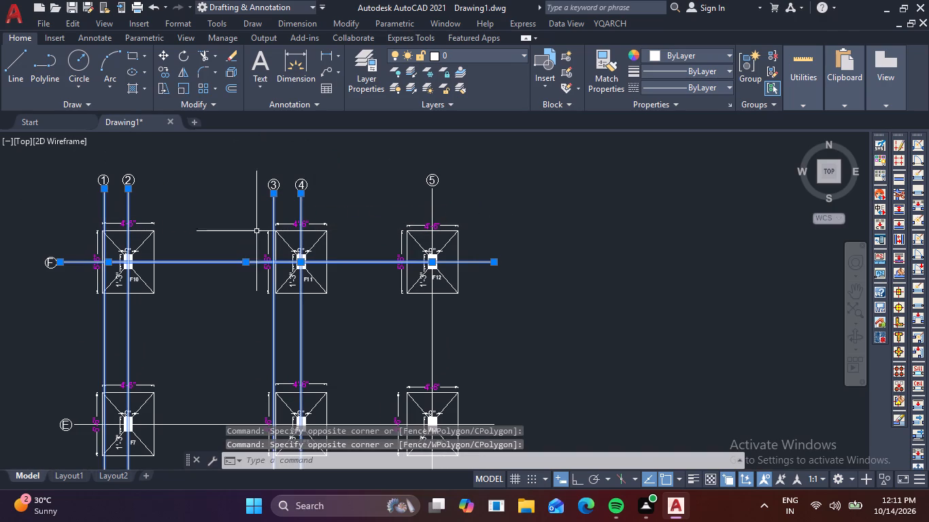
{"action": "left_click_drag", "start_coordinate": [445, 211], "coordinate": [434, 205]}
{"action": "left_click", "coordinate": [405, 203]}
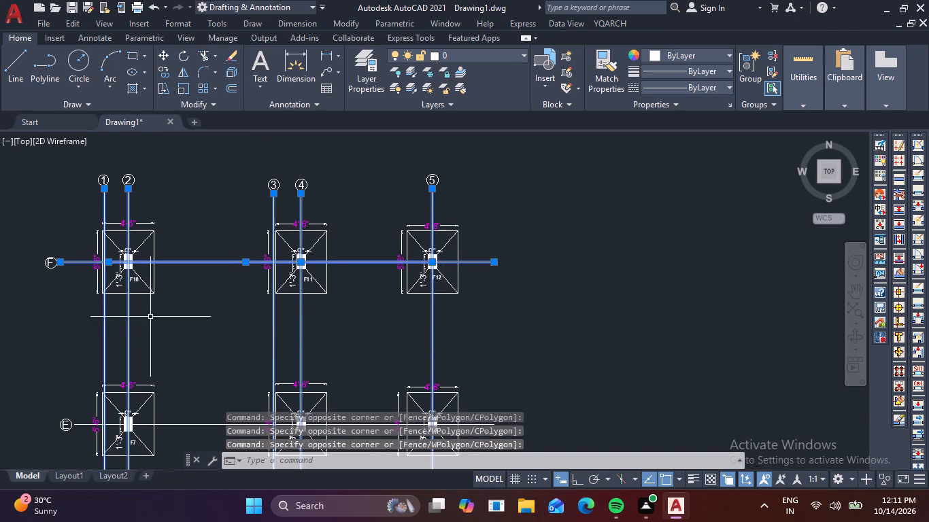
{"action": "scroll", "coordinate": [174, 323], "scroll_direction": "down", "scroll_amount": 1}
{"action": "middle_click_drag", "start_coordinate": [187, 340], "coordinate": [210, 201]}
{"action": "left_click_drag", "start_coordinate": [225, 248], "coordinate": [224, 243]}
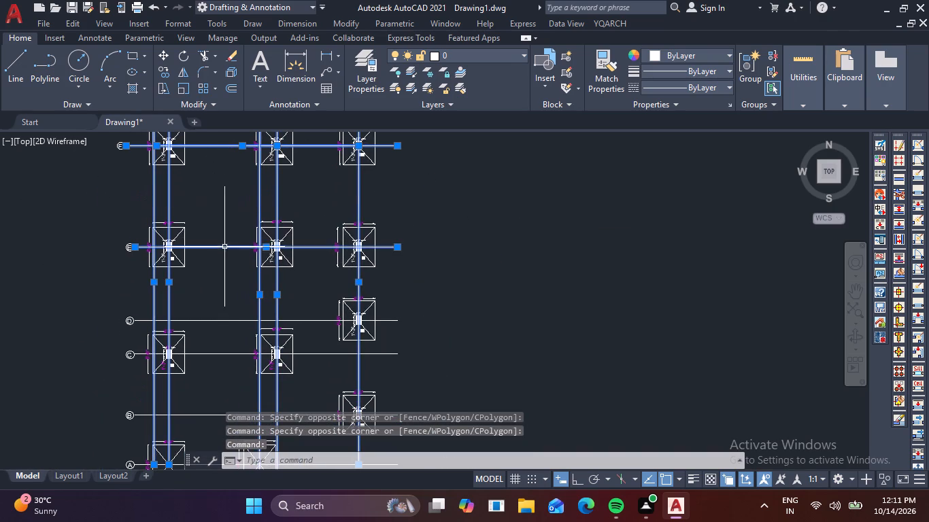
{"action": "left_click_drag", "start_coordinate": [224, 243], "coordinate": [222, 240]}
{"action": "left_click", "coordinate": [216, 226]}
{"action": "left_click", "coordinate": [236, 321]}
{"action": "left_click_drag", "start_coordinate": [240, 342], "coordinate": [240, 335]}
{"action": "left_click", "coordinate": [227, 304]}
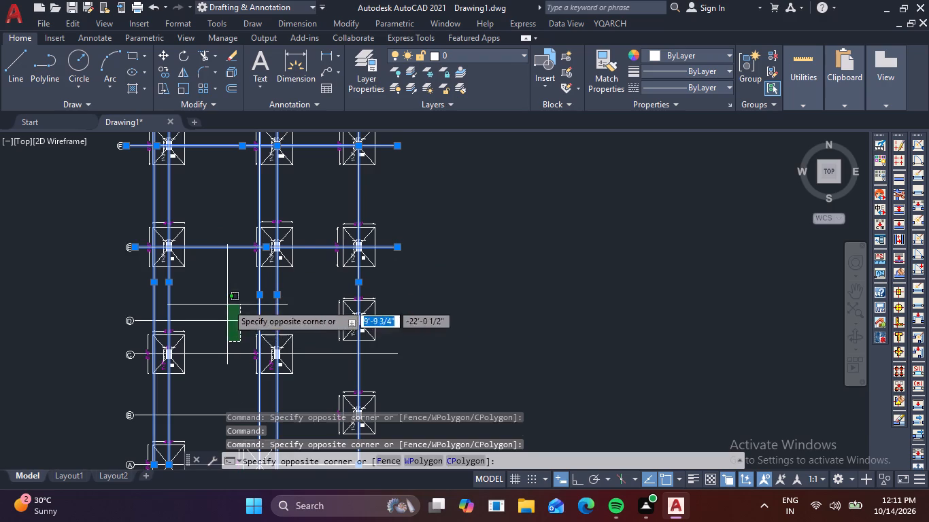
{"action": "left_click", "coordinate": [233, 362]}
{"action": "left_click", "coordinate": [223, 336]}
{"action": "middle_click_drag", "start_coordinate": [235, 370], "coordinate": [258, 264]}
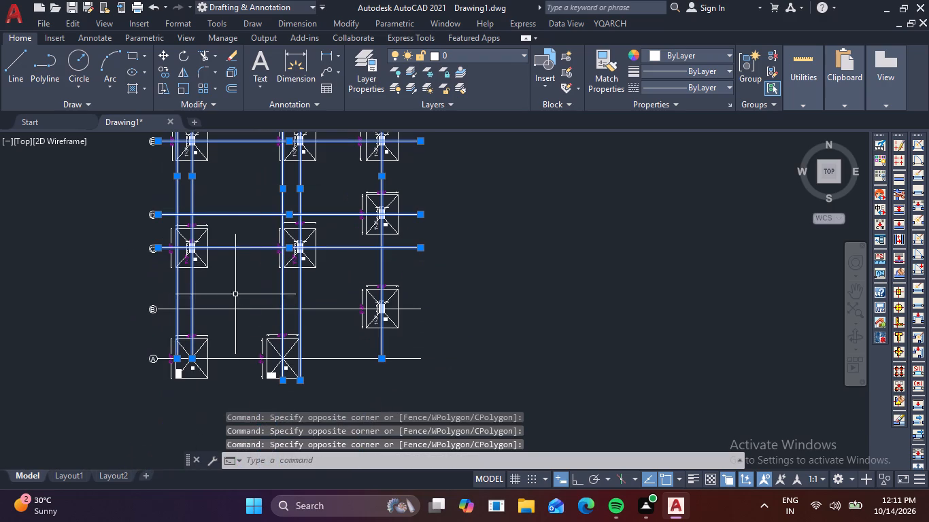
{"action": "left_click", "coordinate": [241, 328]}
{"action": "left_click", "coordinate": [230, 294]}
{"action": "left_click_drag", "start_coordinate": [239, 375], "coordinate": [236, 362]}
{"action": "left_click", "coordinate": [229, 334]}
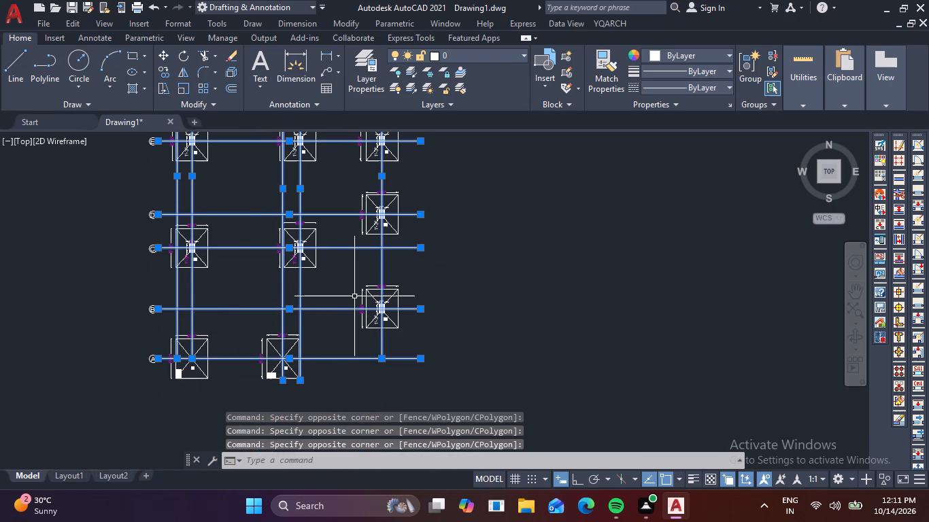
Load the ACAD_ISO02W100 ISO dash linetype from acad.lin into the drawing.
{"action": "left_click", "coordinate": [728, 80]}
{"action": "left_click", "coordinate": [730, 90]}
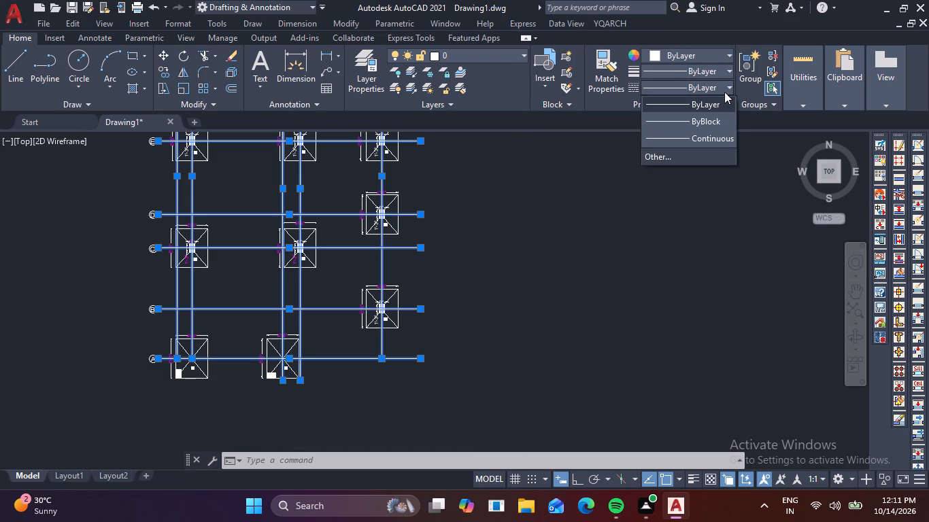
{"action": "left_click", "coordinate": [692, 152]}
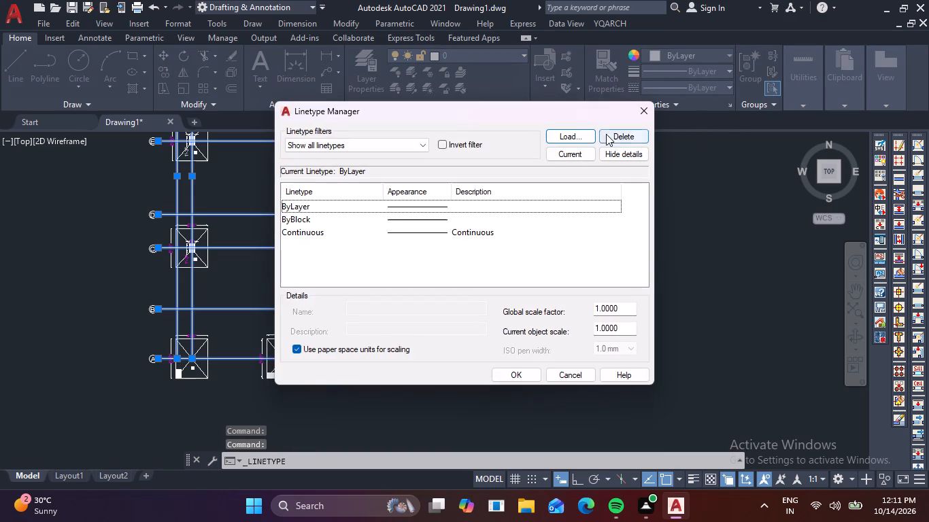
{"action": "left_click", "coordinate": [576, 133]}
{"action": "left_click", "coordinate": [386, 224]}
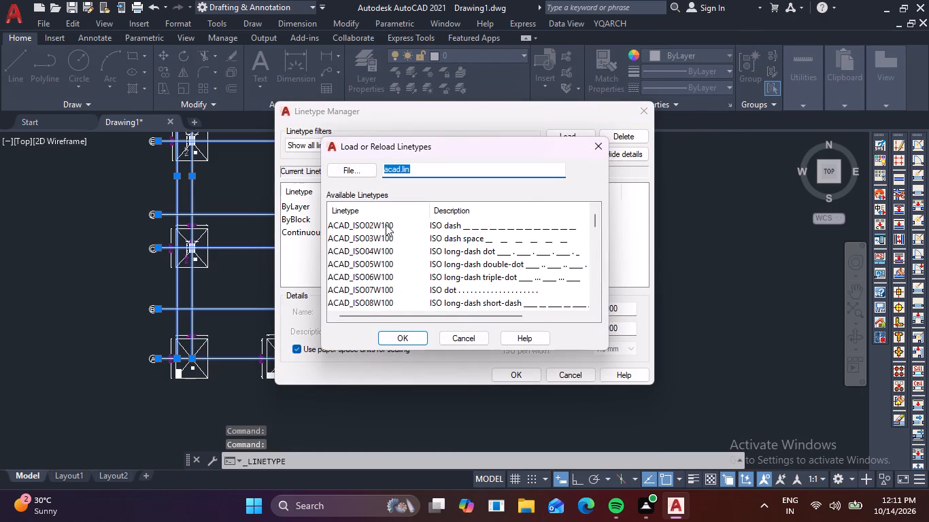
{"action": "left_click", "coordinate": [406, 340]}
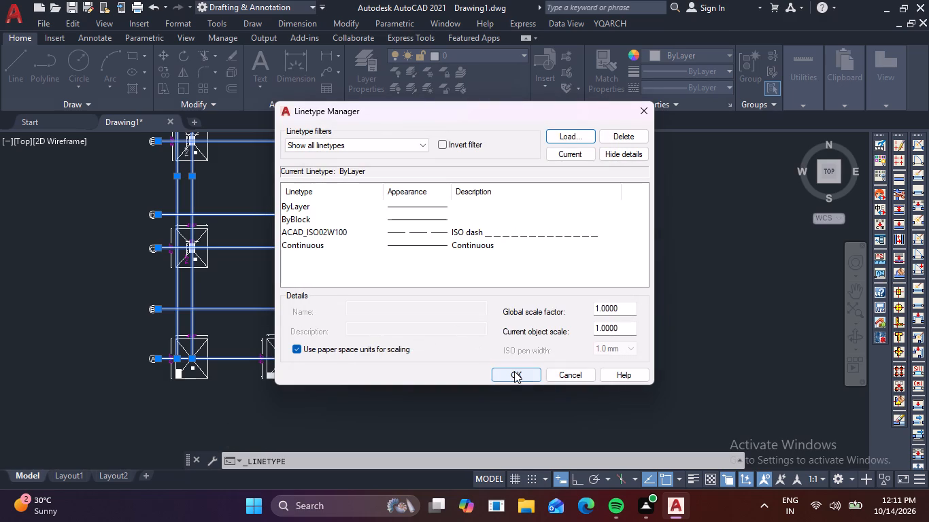
{"action": "left_click", "coordinate": [514, 371]}
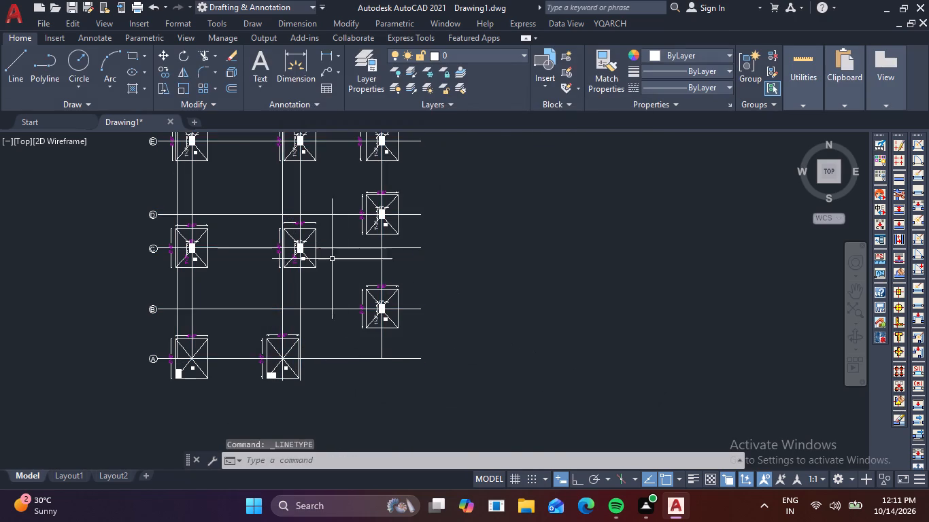
Set the linetype of all grid lines, A to F and 1 to 5, to ACAD_ISO02W100.
{"action": "scroll", "coordinate": [328, 252], "scroll_direction": "up", "scroll_amount": 3}
{"action": "scroll", "coordinate": [479, 220], "scroll_direction": "down", "scroll_amount": 2}
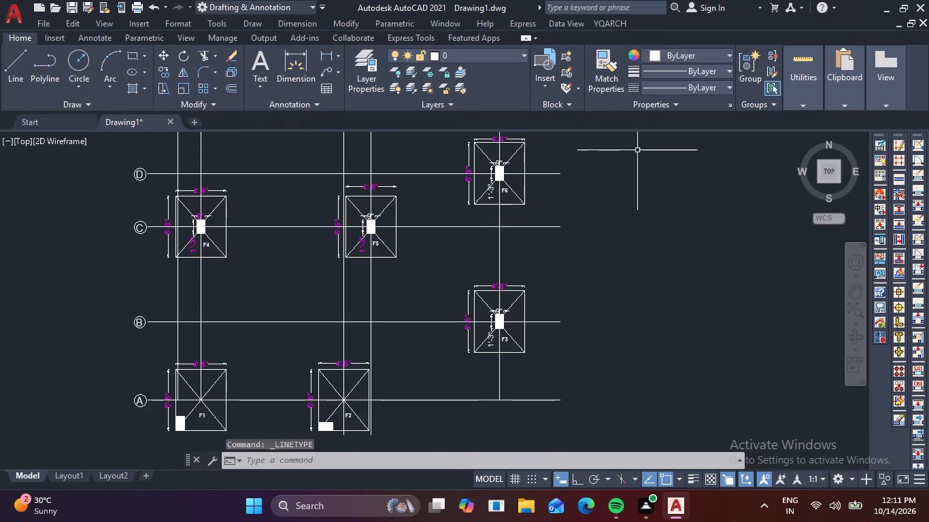
{"action": "left_click", "coordinate": [464, 415]}
{"action": "left_click", "coordinate": [432, 392]}
{"action": "left_click", "coordinate": [511, 391]}
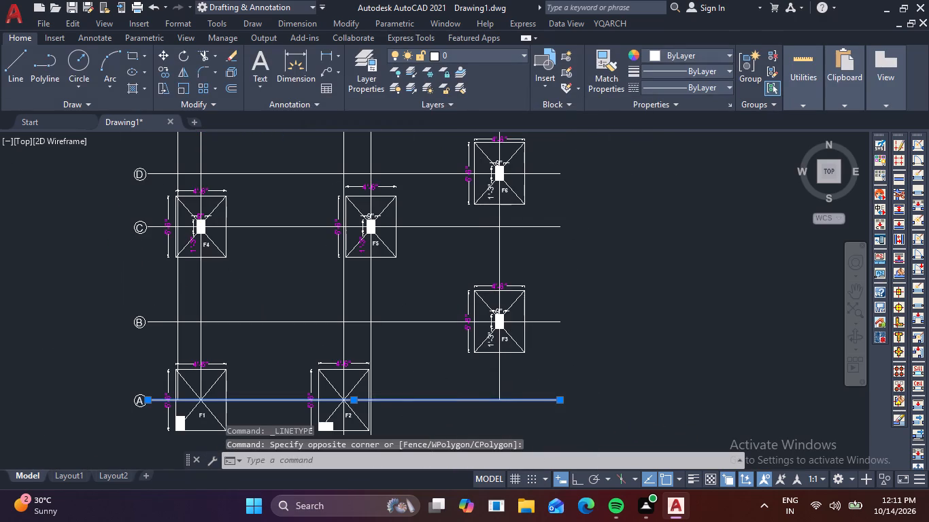
{"action": "left_click", "coordinate": [465, 385]}
{"action": "left_click_drag", "start_coordinate": [399, 347], "coordinate": [390, 340]}
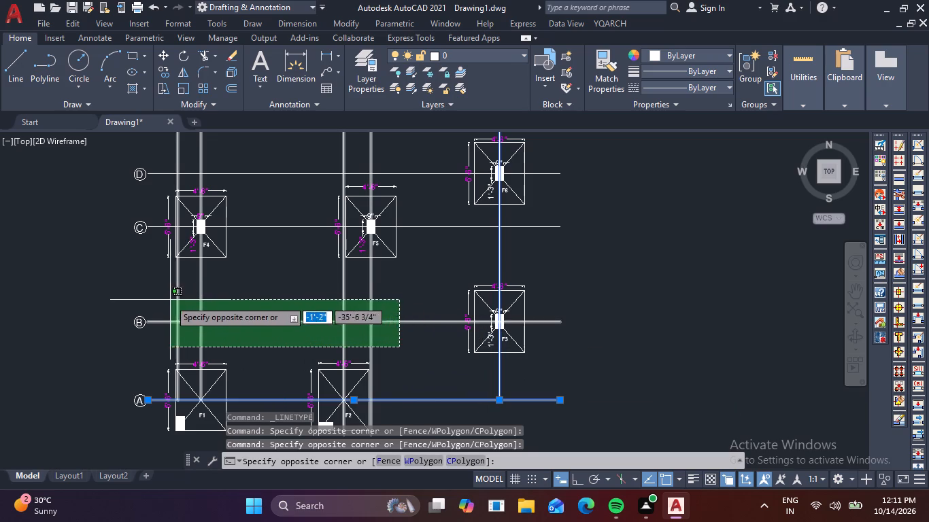
{"action": "left_click", "coordinate": [167, 298]}
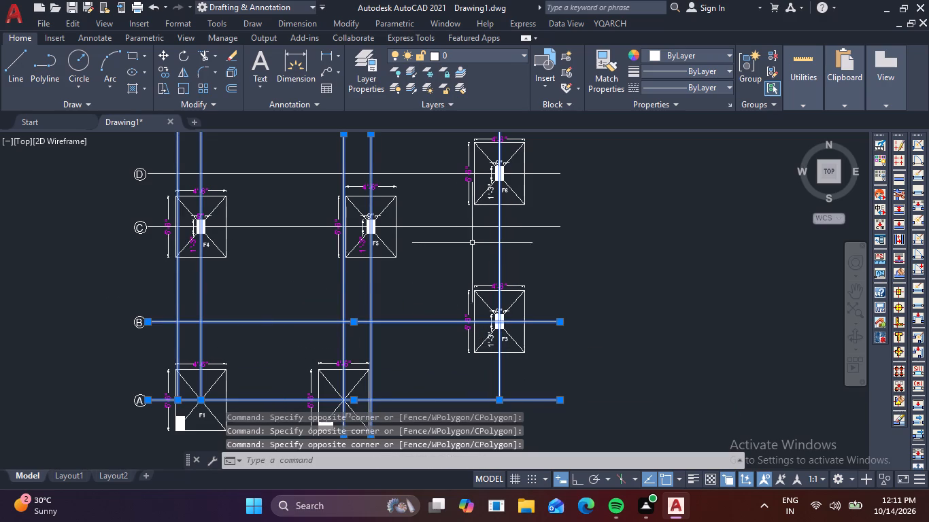
{"action": "left_click", "coordinate": [458, 244]}
{"action": "left_click", "coordinate": [429, 156]}
{"action": "middle_click_drag", "start_coordinate": [424, 146], "coordinate": [436, 412]}
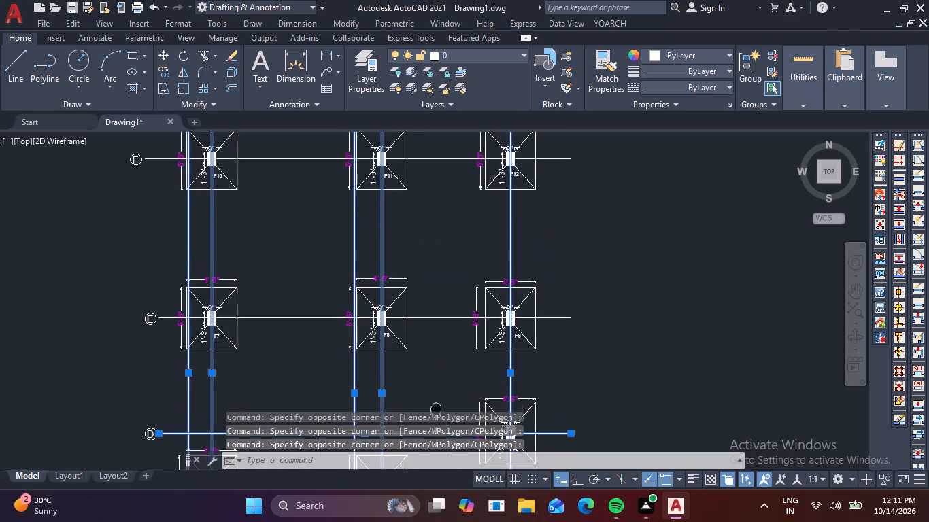
{"action": "middle_click_drag", "start_coordinate": [436, 412], "coordinate": [436, 413]}
{"action": "left_click", "coordinate": [452, 348]}
{"action": "left_click", "coordinate": [448, 313]}
{"action": "left_click_drag", "start_coordinate": [442, 196], "coordinate": [442, 189]}
{"action": "left_click_drag", "start_coordinate": [434, 155], "coordinate": [433, 149]}
{"action": "left_click", "coordinate": [728, 83]}
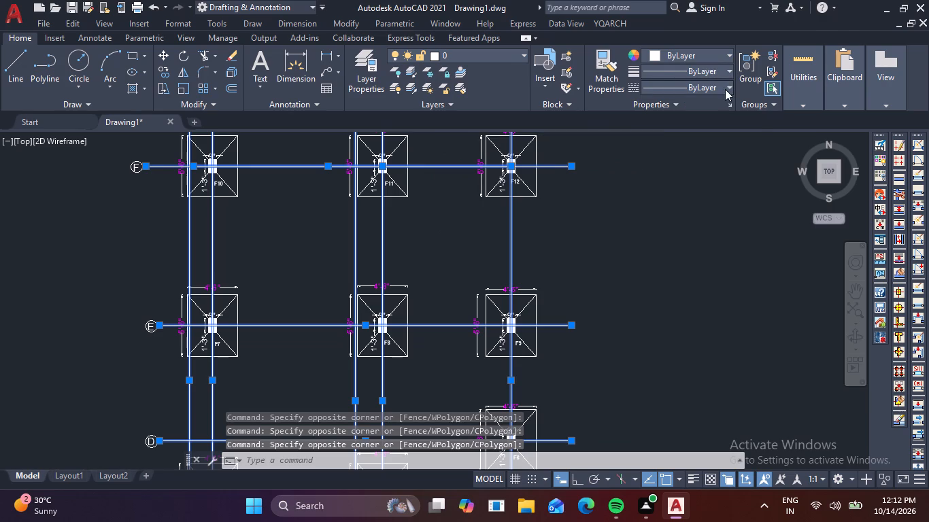
{"action": "left_click", "coordinate": [696, 146]}
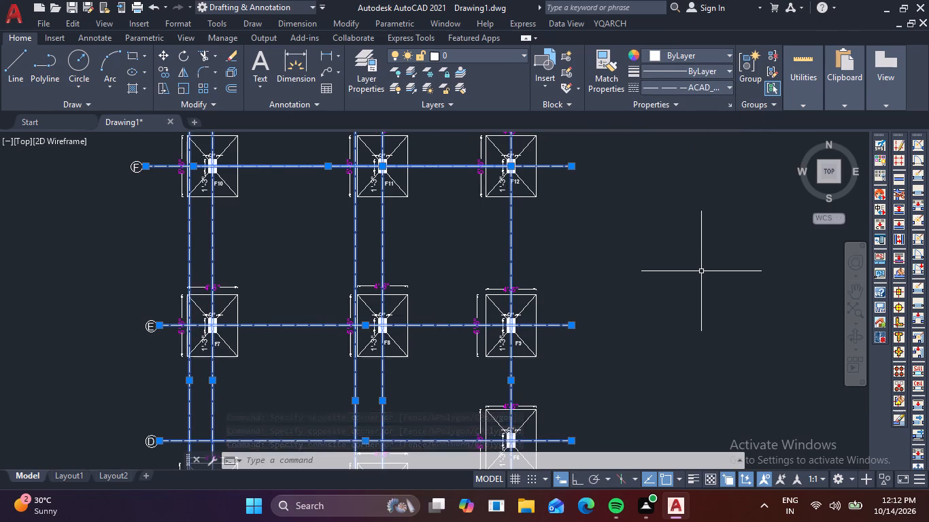
{"action": "key", "text": "Escape"}
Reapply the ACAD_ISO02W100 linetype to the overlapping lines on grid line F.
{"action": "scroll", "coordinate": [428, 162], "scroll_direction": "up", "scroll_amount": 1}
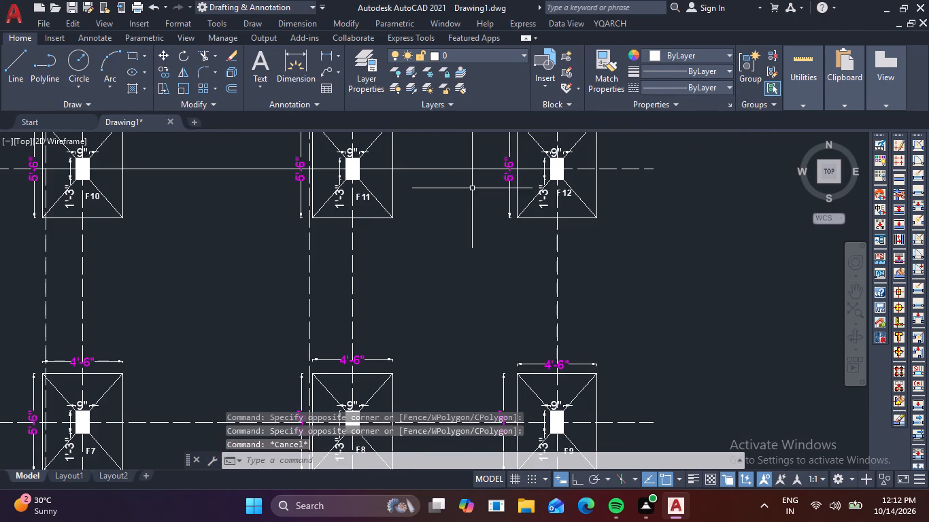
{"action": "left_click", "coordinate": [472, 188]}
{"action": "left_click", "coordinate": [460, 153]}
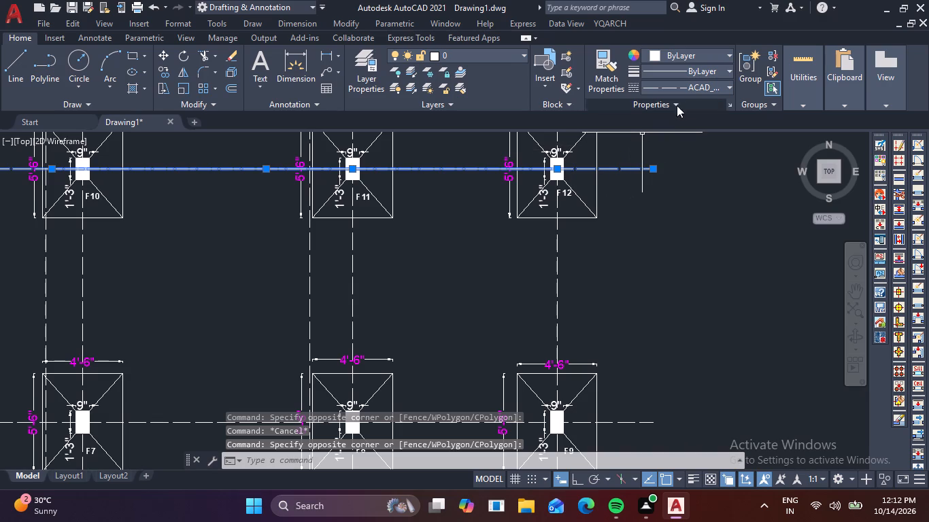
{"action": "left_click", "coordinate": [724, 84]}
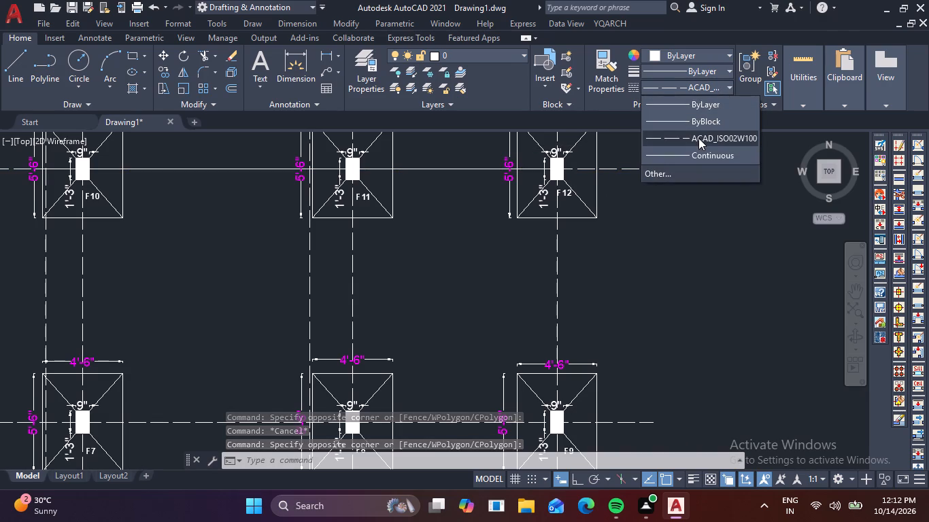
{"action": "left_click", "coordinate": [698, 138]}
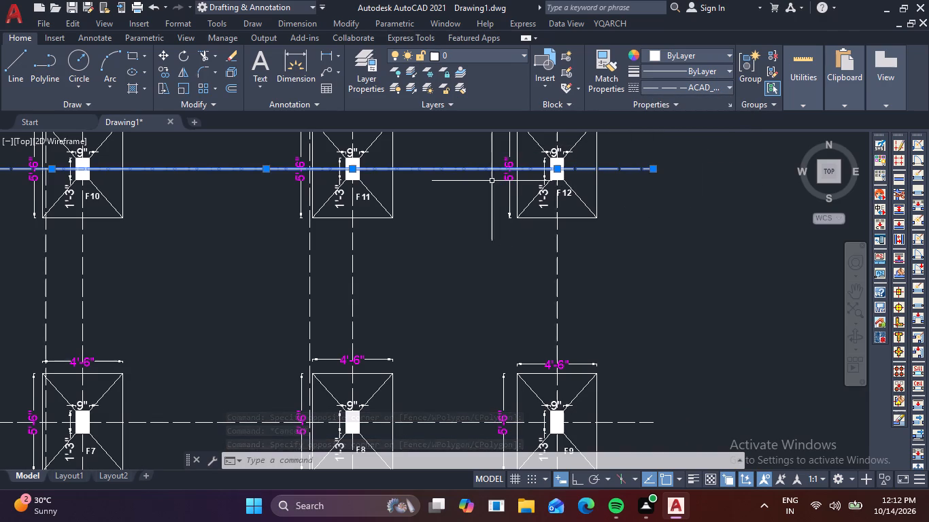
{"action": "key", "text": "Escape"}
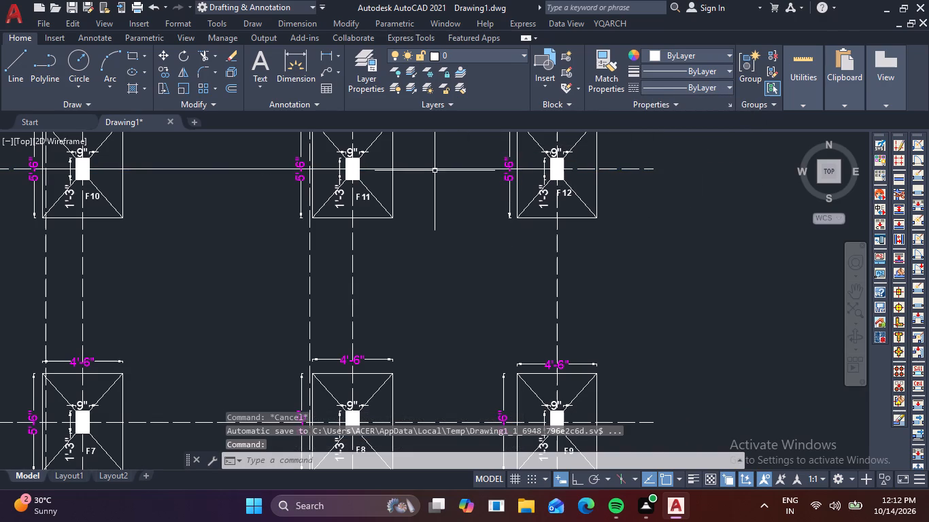
Delete one of the overlapping duplicate lines on grid line F, between footings F11 and F12.
{"action": "left_click", "coordinate": [437, 167]}
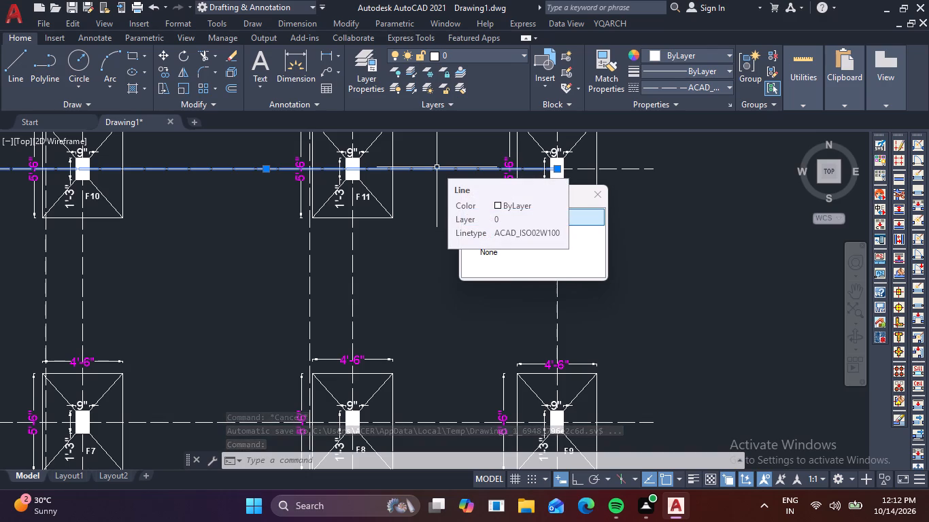
{"action": "key", "text": "Delete"}
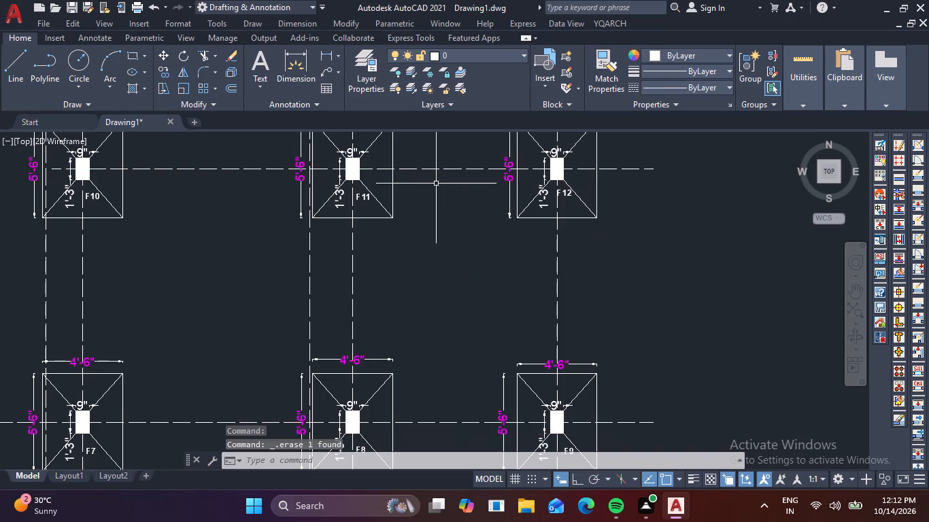
{"action": "scroll", "coordinate": [446, 225], "scroll_direction": "down", "scroll_amount": 1}
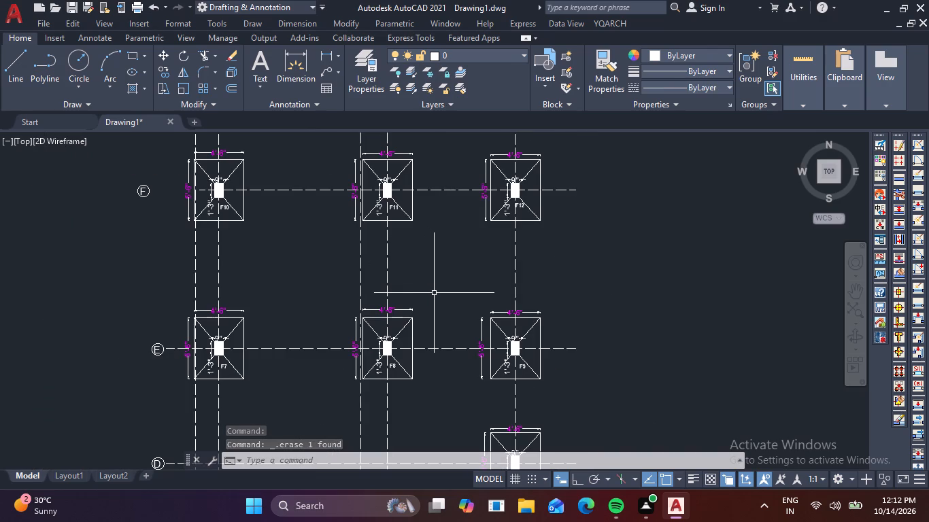
{"action": "key", "text": "Escape"}
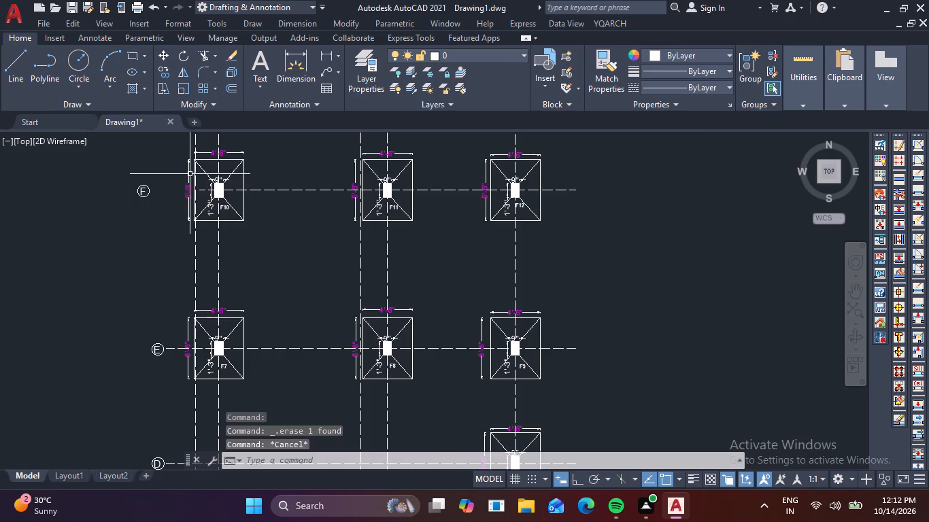
Lengthen the footing F10 end of grid line F by a delta of 300, extending it past the F label.
{"action": "scroll", "coordinate": [188, 173], "scroll_direction": "up", "scroll_amount": 2}
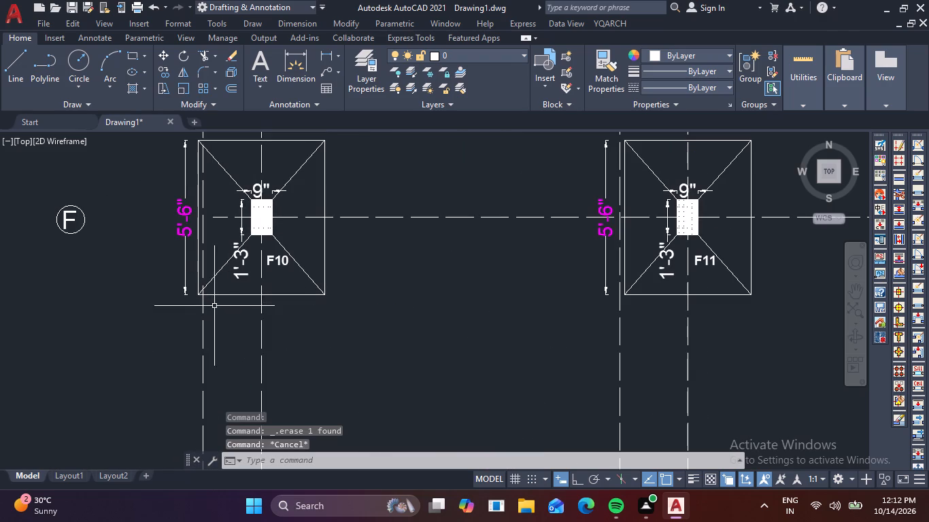
{"action": "scroll", "coordinate": [209, 294], "scroll_direction": "up", "scroll_amount": 1}
{"action": "scroll", "coordinate": [209, 293], "scroll_direction": "down", "scroll_amount": 3}
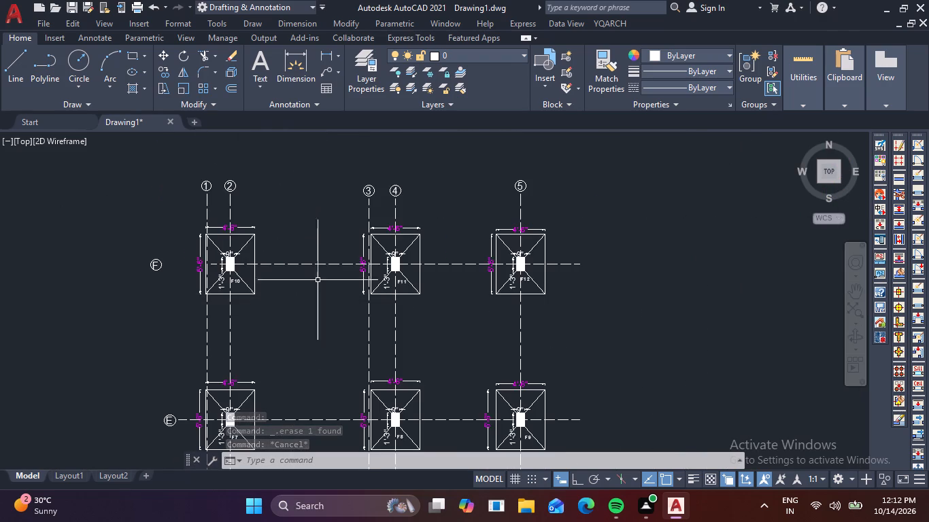
{"action": "scroll", "coordinate": [217, 273], "scroll_direction": "up", "scroll_amount": 3}
{"action": "scroll", "coordinate": [217, 273], "scroll_direction": "down", "scroll_amount": 3}
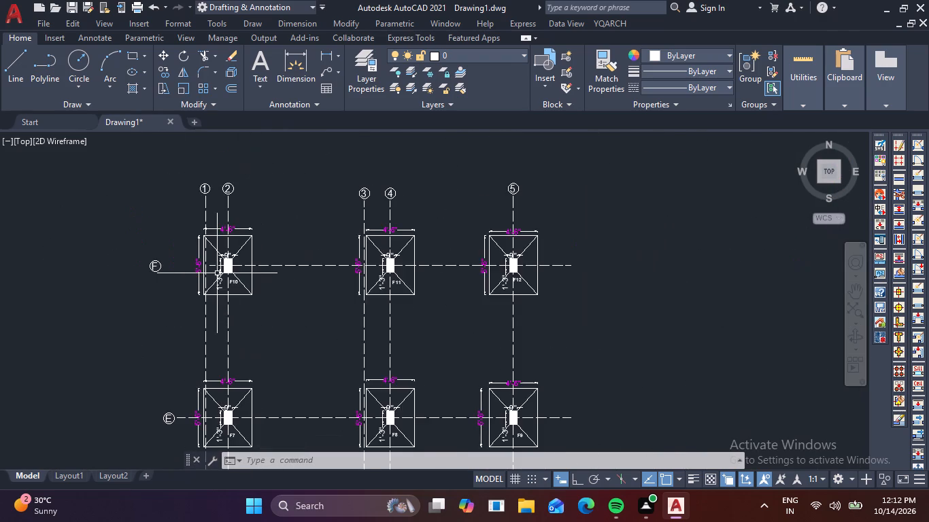
{"action": "scroll", "coordinate": [217, 273], "scroll_direction": "up", "scroll_amount": 3}
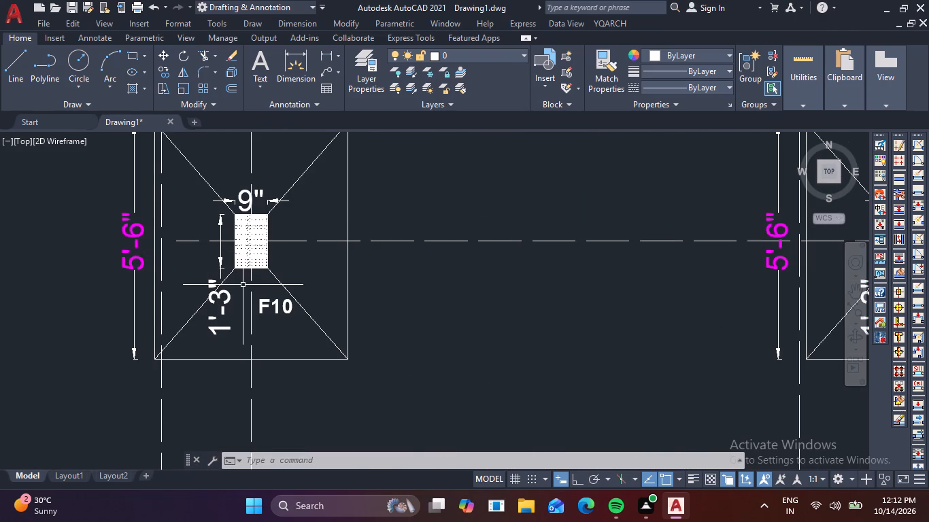
{"action": "key", "text": "l"}
{"action": "key", "text": "e"}
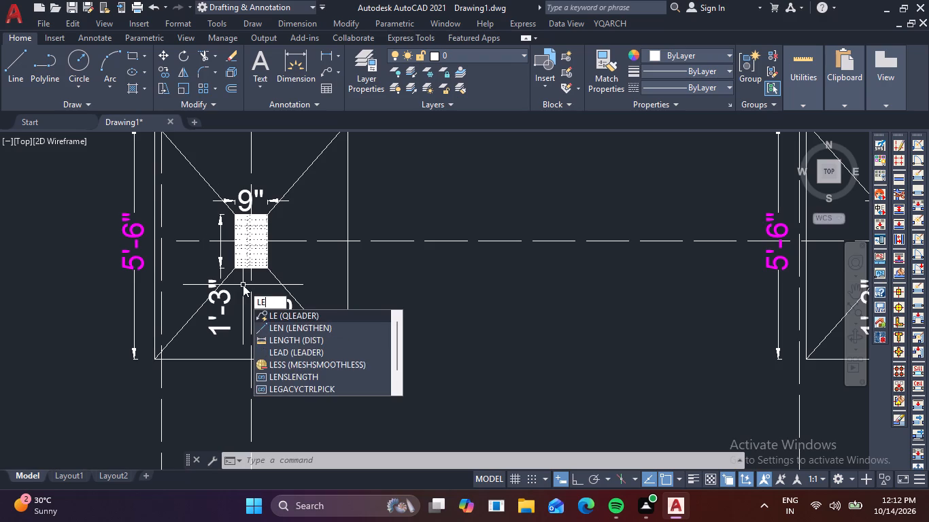
{"action": "key", "text": "n"}
{"action": "key", "text": "space"}
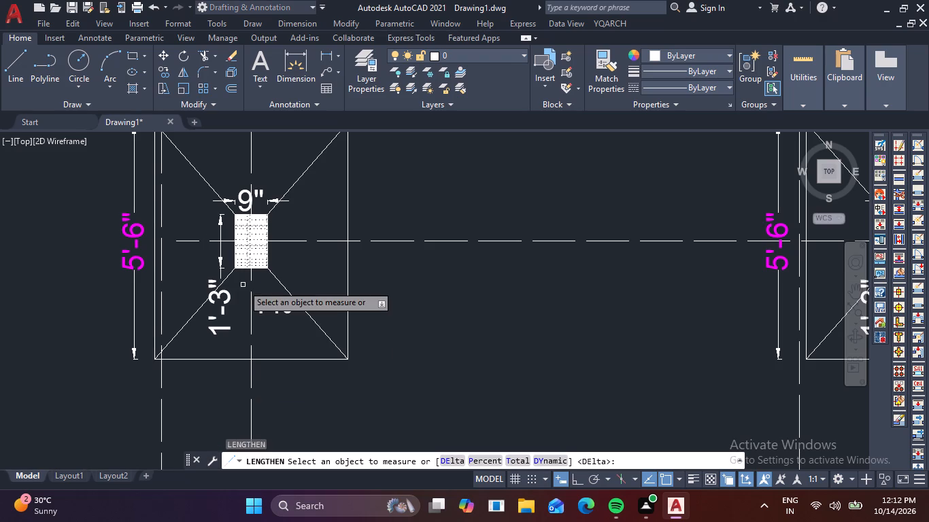
{"action": "left_click", "coordinate": [460, 462]}
{"action": "key", "text": "3"}
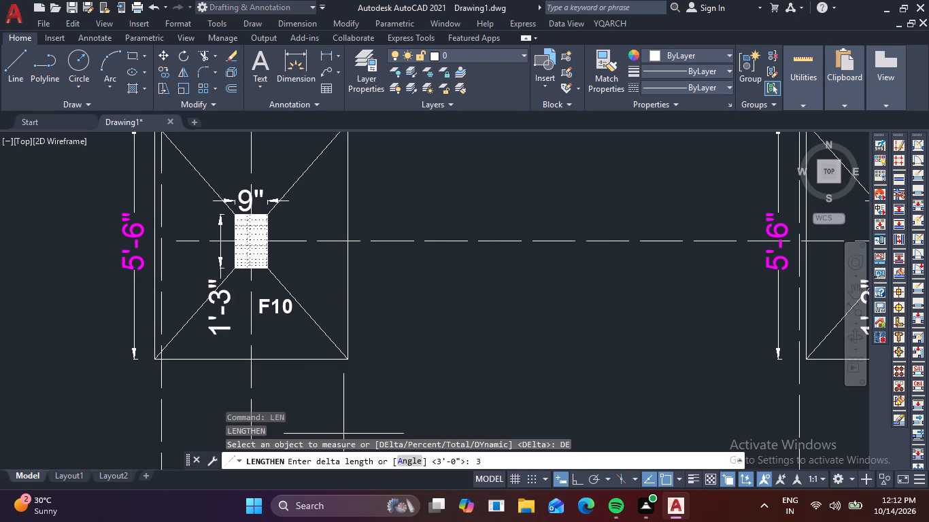
{"action": "type", "text": "00"}
{"action": "key", "text": "Return"}
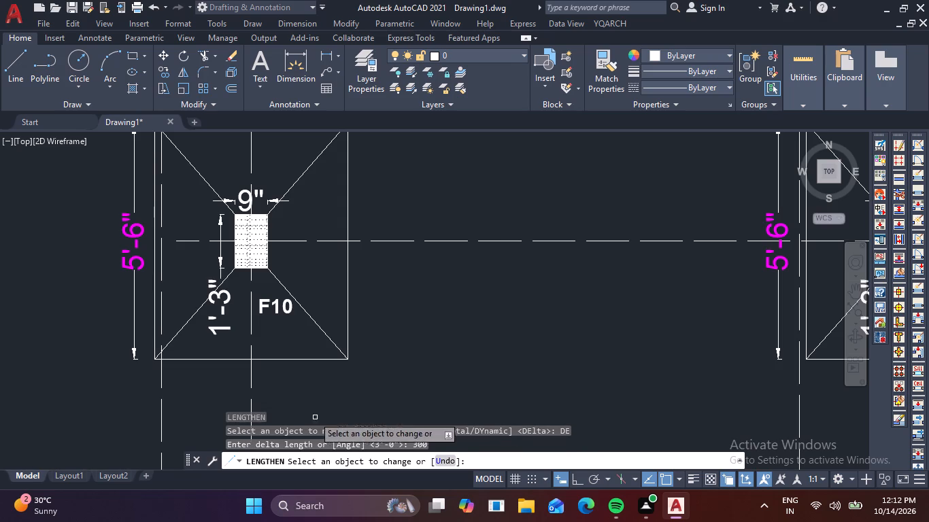
{"action": "scroll", "coordinate": [293, 389], "scroll_direction": "down", "scroll_amount": 1}
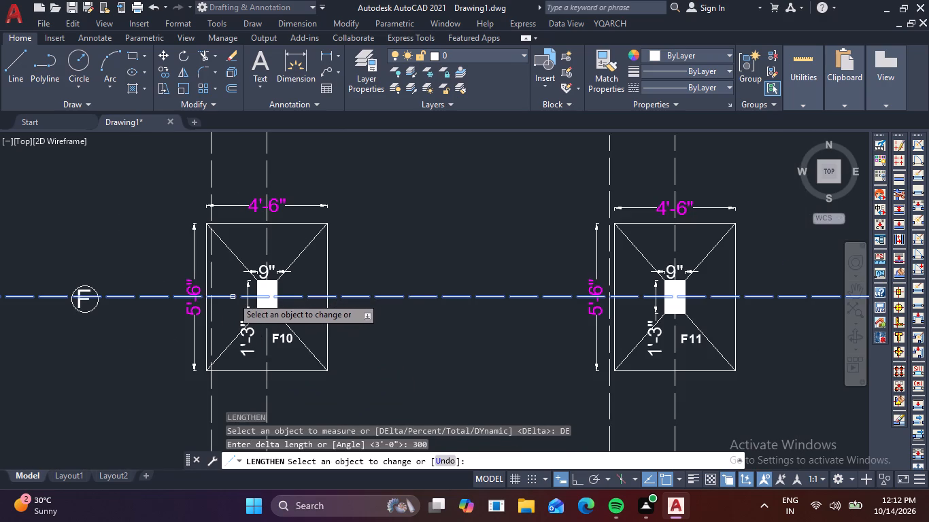
{"action": "left_click", "coordinate": [233, 297]}
{"action": "key", "text": "Escape"}
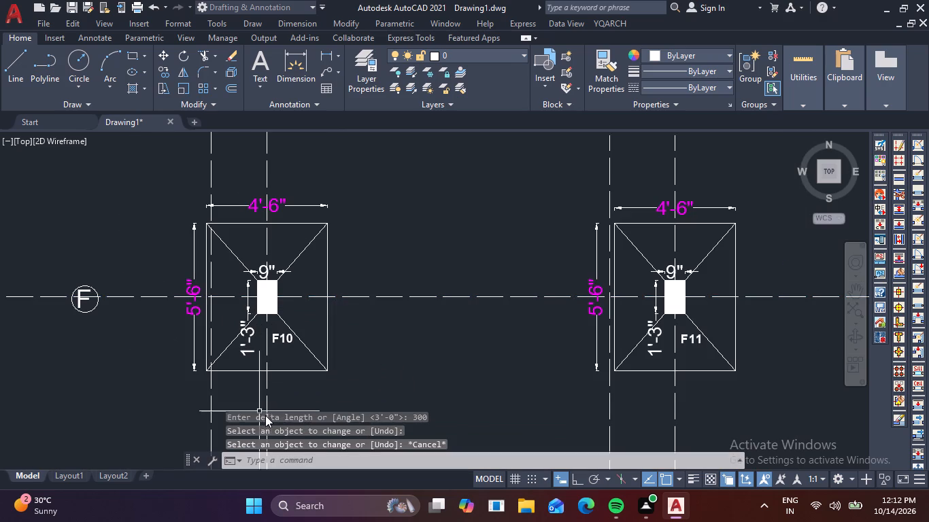
With ortho on, draw a short vertical cutting line about 1'-8" long across grid line F, between the F label and footing F10.
{"action": "scroll", "coordinate": [143, 393], "scroll_direction": "down", "scroll_amount": 1}
{"action": "middle_click_drag", "start_coordinate": [158, 375], "coordinate": [209, 186]}
{"action": "middle_click", "coordinate": [209, 187]}
{"action": "middle_click_drag", "start_coordinate": [210, 188], "coordinate": [216, 229]}
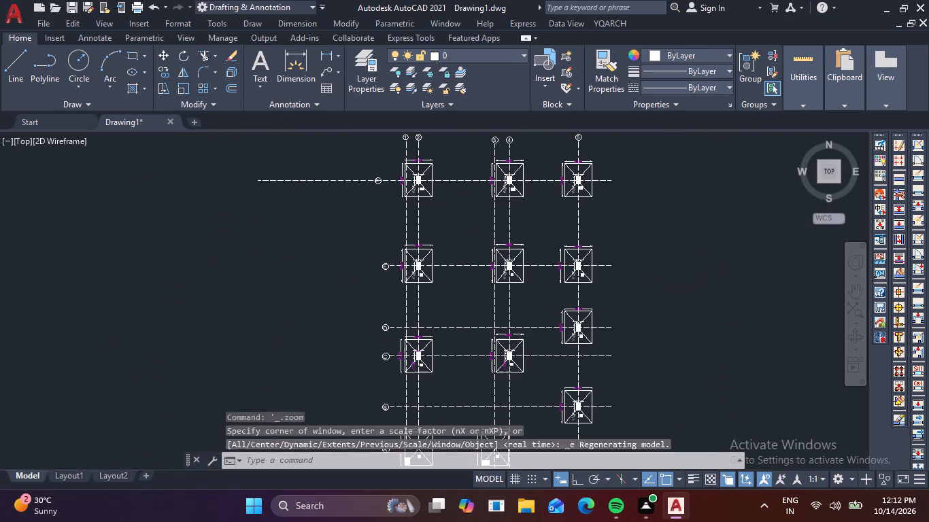
{"action": "middle_click_drag", "start_coordinate": [216, 229], "coordinate": [211, 281]}
{"action": "scroll", "coordinate": [316, 191], "scroll_direction": "up", "scroll_amount": 2}
{"action": "middle_click_drag", "start_coordinate": [423, 189], "coordinate": [131, 279]}
{"action": "scroll", "coordinate": [228, 249], "scroll_direction": "up", "scroll_amount": 3}
{"action": "middle_click_drag", "start_coordinate": [212, 339], "coordinate": [308, 341]}
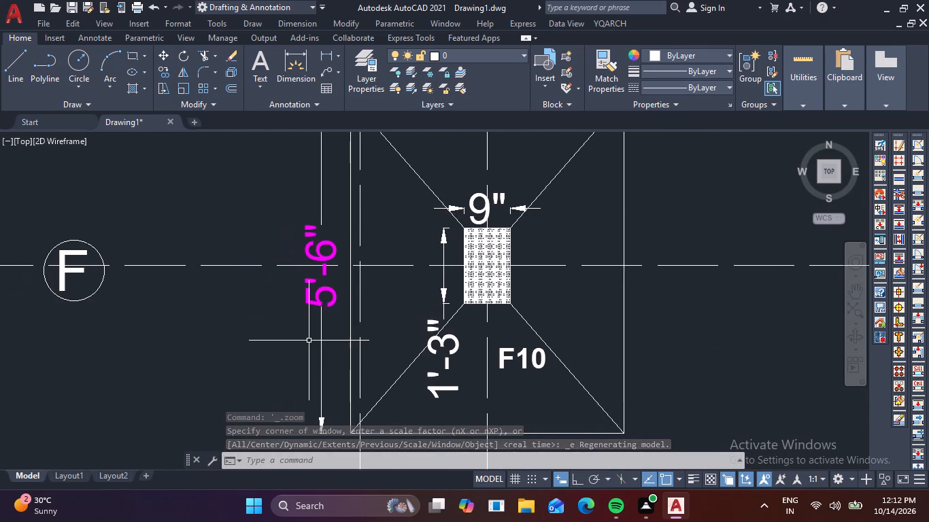
{"action": "key", "text": "l"}
{"action": "key", "text": "space"}
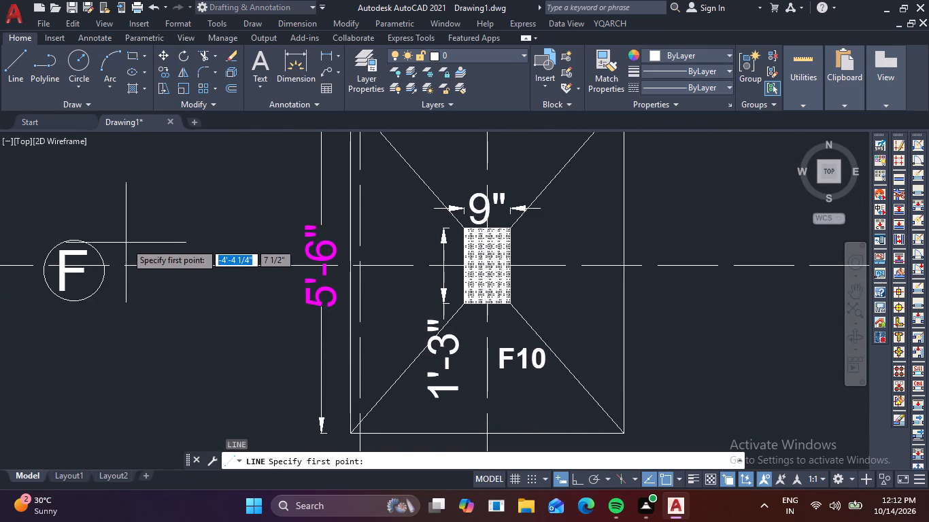
{"action": "left_click_drag", "start_coordinate": [126, 243], "coordinate": [127, 256]}
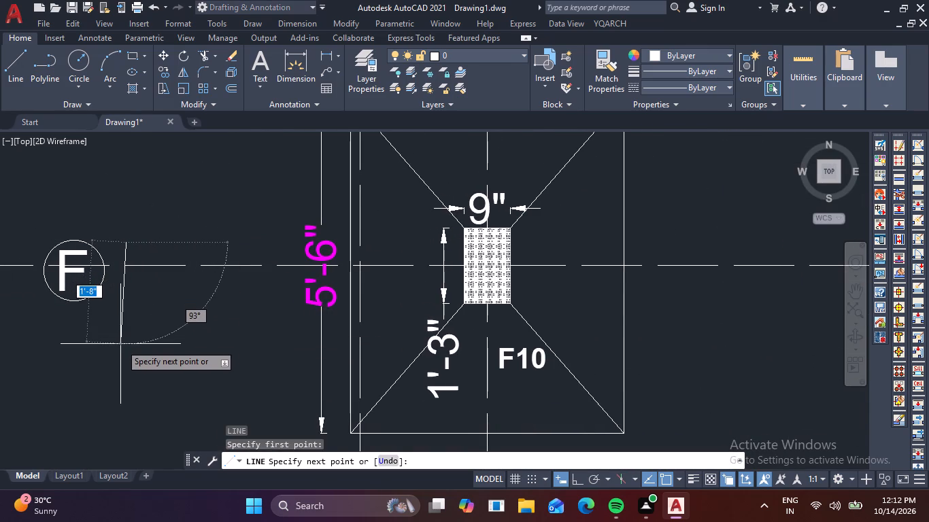
{"action": "key", "text": "F8"}
{"action": "left_click", "coordinate": [120, 345]}
{"action": "key", "text": "Escape"}
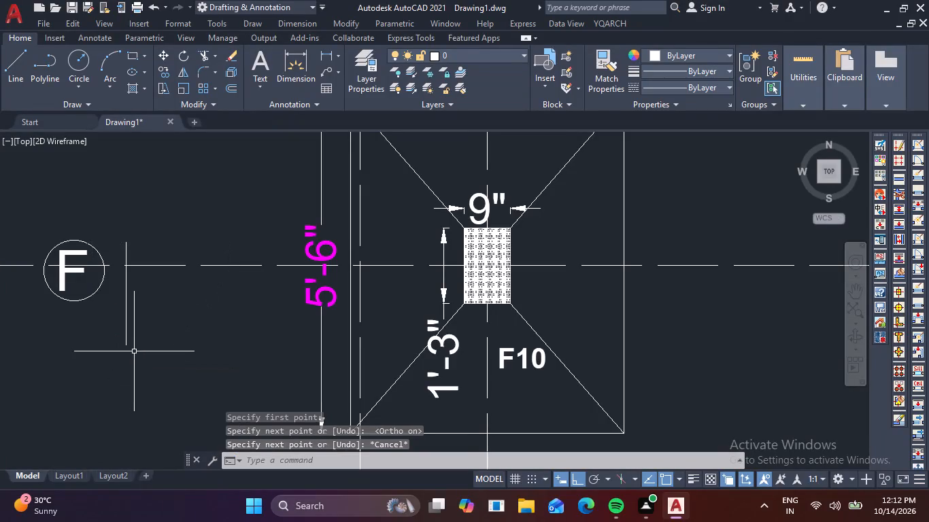
Trim grid line F back to the short vertical line, removing all pieces beyond it and inside the F label circle.
{"action": "type", "text": "TR"}
{"action": "key", "text": "space"}
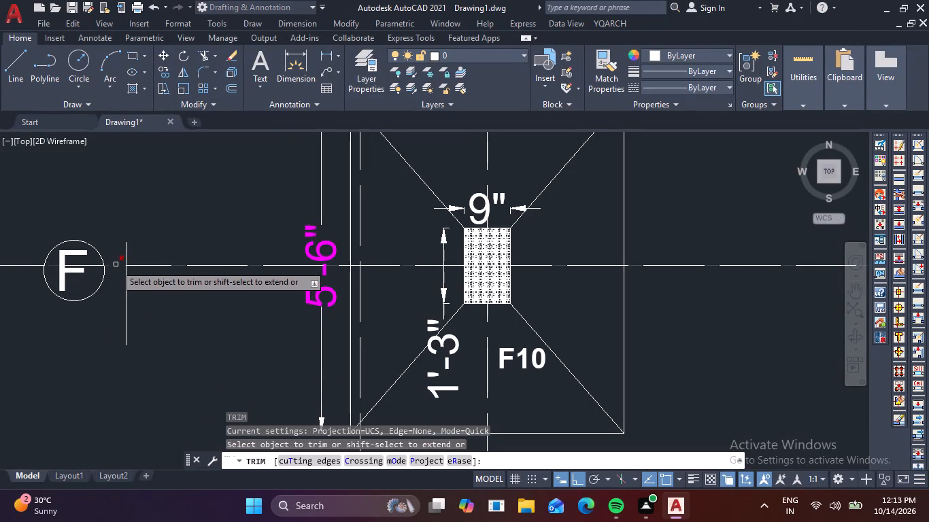
{"action": "left_click", "coordinate": [116, 264]}
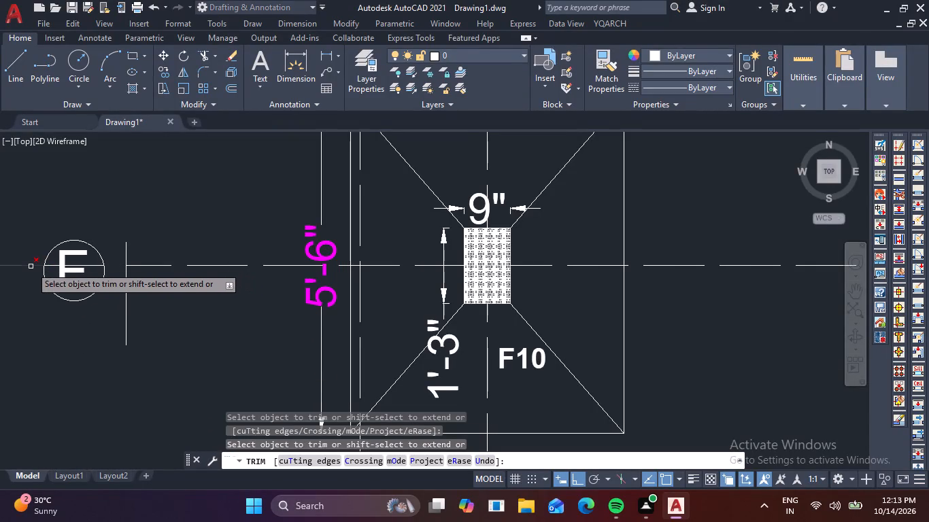
{"action": "left_click", "coordinate": [31, 266]}
{"action": "left_click", "coordinate": [50, 266]}
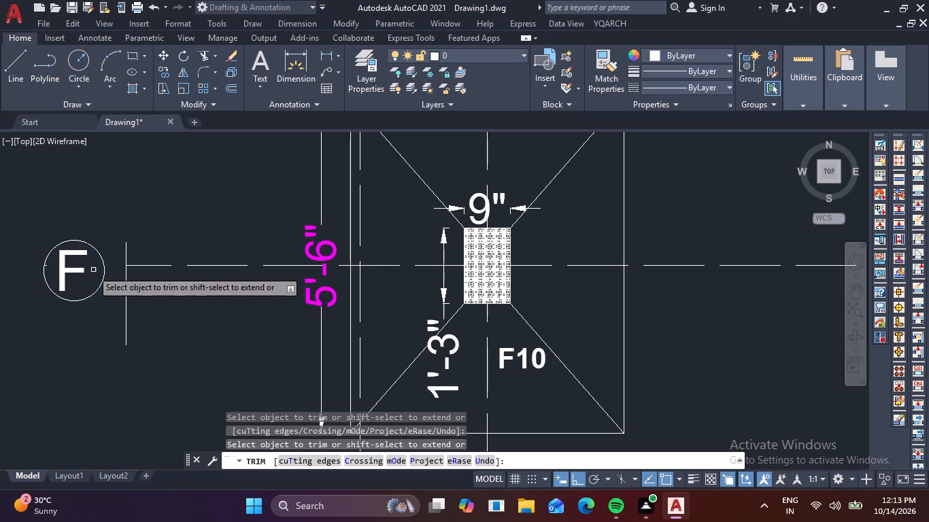
{"action": "scroll", "coordinate": [45, 262], "scroll_direction": "up", "scroll_amount": 3}
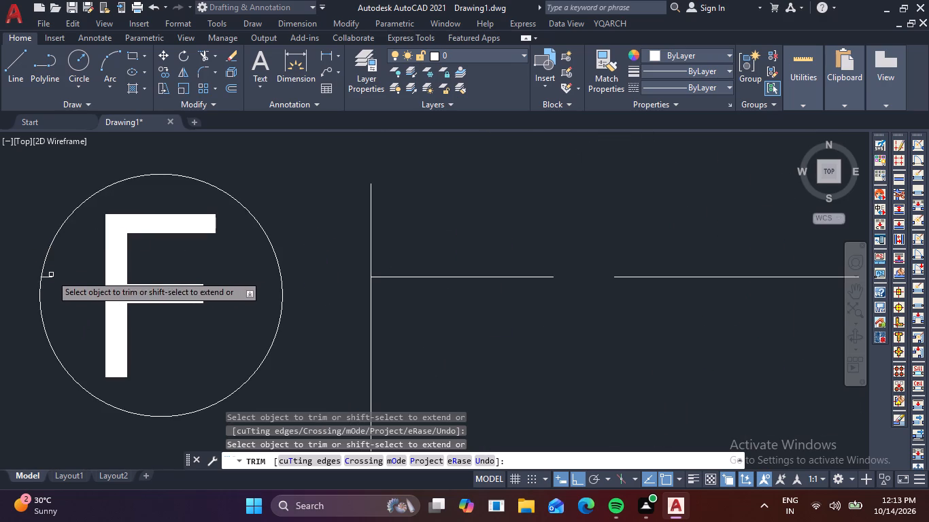
{"action": "left_click", "coordinate": [50, 278]}
{"action": "left_click", "coordinate": [248, 248]}
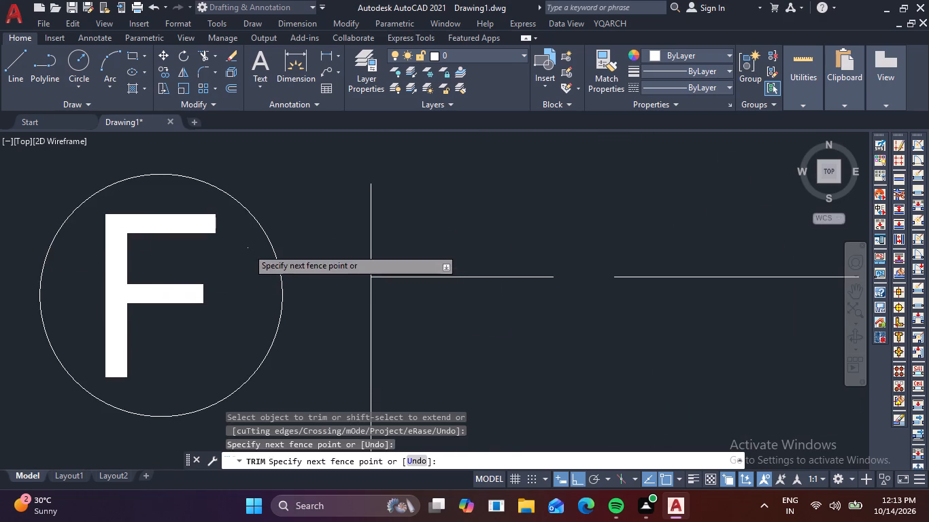
{"action": "left_click", "coordinate": [234, 332]}
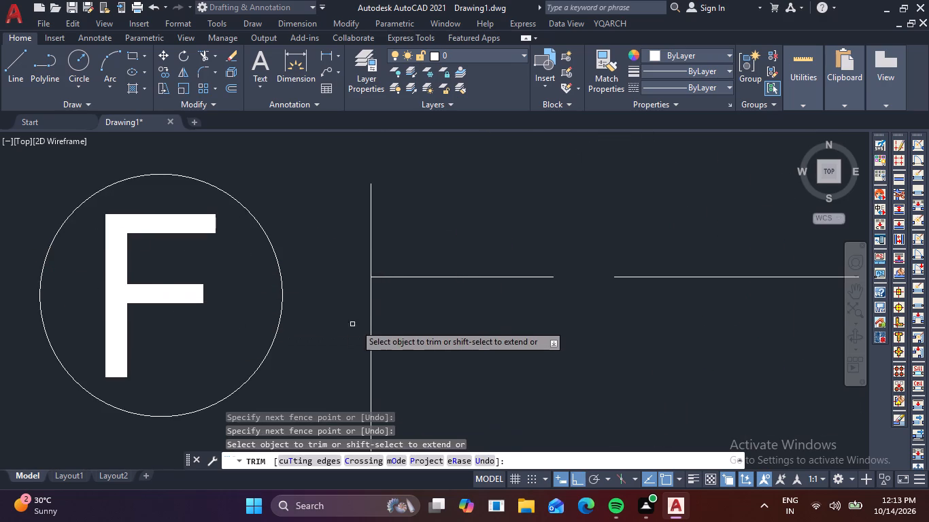
Remove both halves of the short vertical cutting line beside the F label.
{"action": "left_click_drag", "start_coordinate": [388, 328], "coordinate": [376, 323]}
{"action": "left_click_drag", "start_coordinate": [362, 319], "coordinate": [336, 319]}
{"action": "left_click_drag", "start_coordinate": [394, 241], "coordinate": [354, 243]}
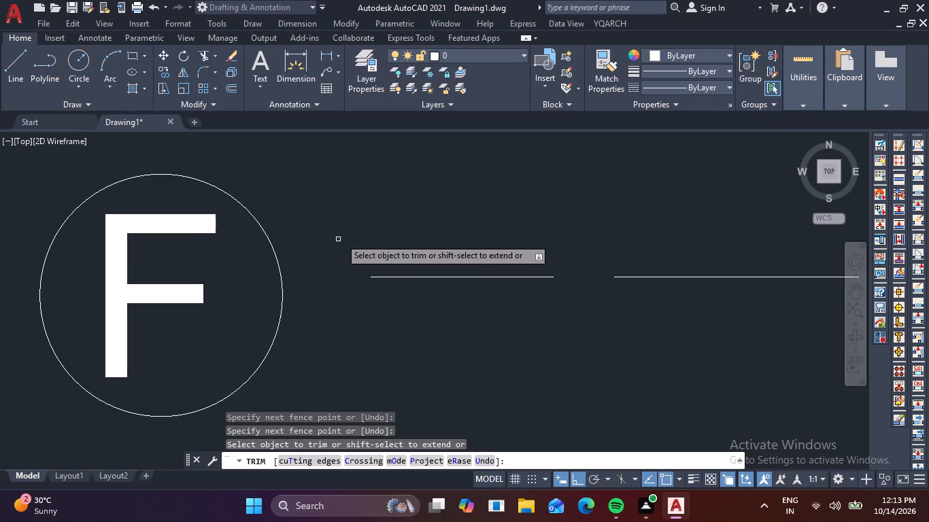
{"action": "scroll", "coordinate": [341, 237], "scroll_direction": "down", "scroll_amount": 3}
{"action": "key", "text": "Escape"}
Examine the footing layout from grid line F down to A, and the grid labels around footings F10 and F11.
{"action": "scroll", "coordinate": [449, 271], "scroll_direction": "down", "scroll_amount": 2}
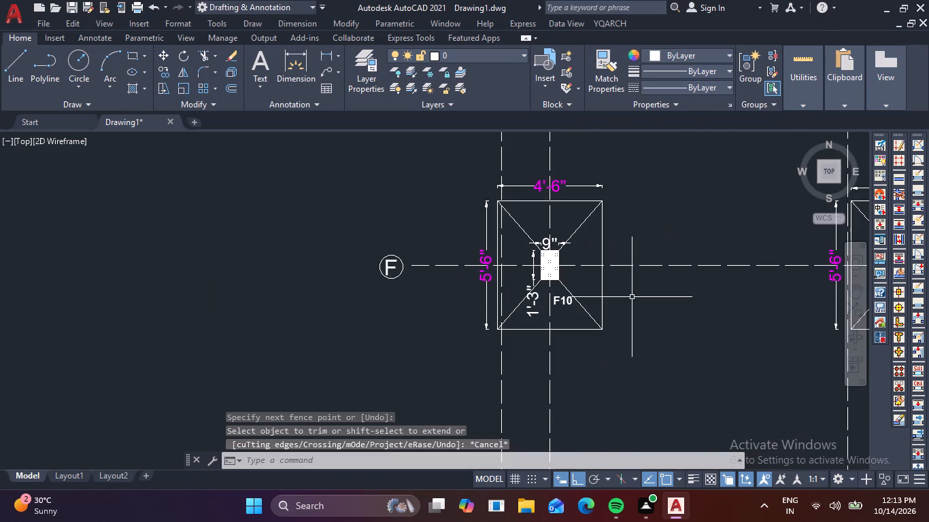
{"action": "scroll", "coordinate": [657, 307], "scroll_direction": "down", "scroll_amount": 1}
{"action": "middle_click_drag", "start_coordinate": [656, 307], "coordinate": [271, 256]}
{"action": "scroll", "coordinate": [450, 275], "scroll_direction": "down", "scroll_amount": 2}
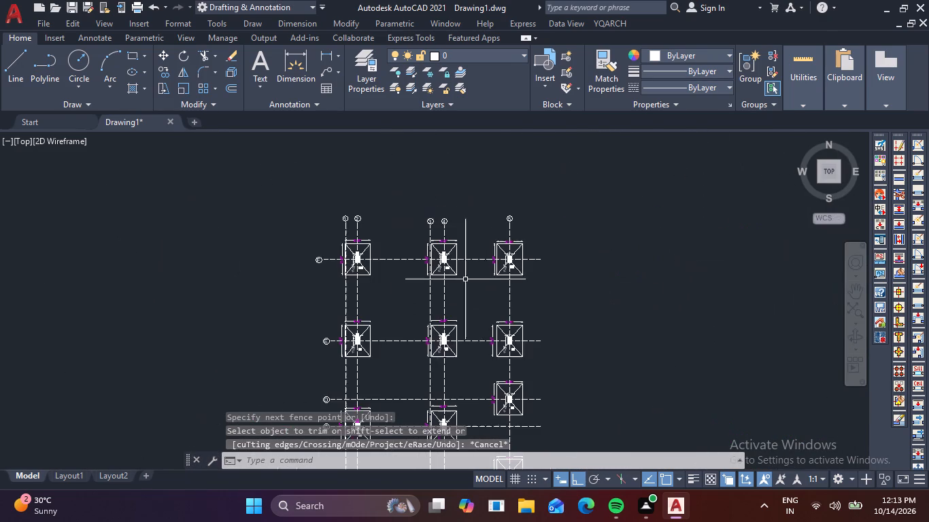
{"action": "middle_click_drag", "start_coordinate": [526, 313], "coordinate": [509, 177]}
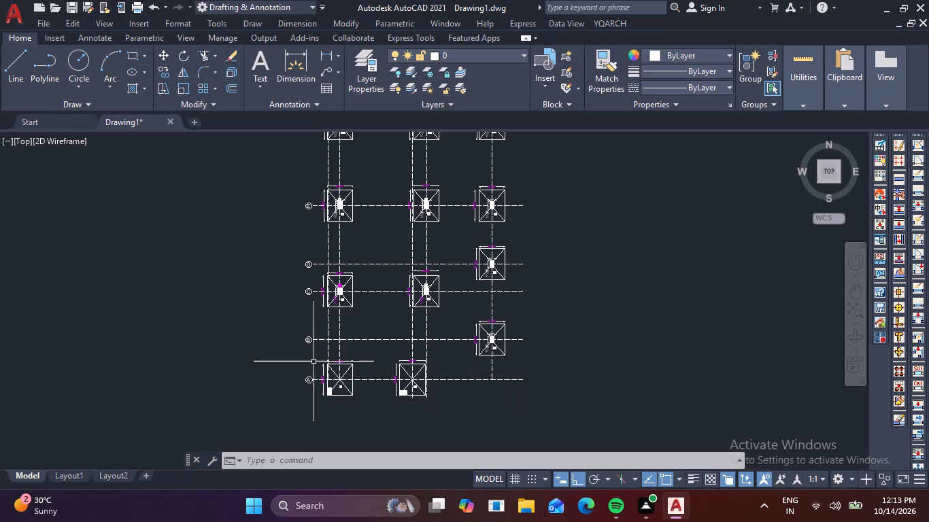
{"action": "middle_click_drag", "start_coordinate": [311, 215], "coordinate": [294, 311]}
{"action": "scroll", "coordinate": [302, 220], "scroll_direction": "up", "scroll_amount": 3}
{"action": "middle_click_drag", "start_coordinate": [319, 243], "coordinate": [286, 351]}
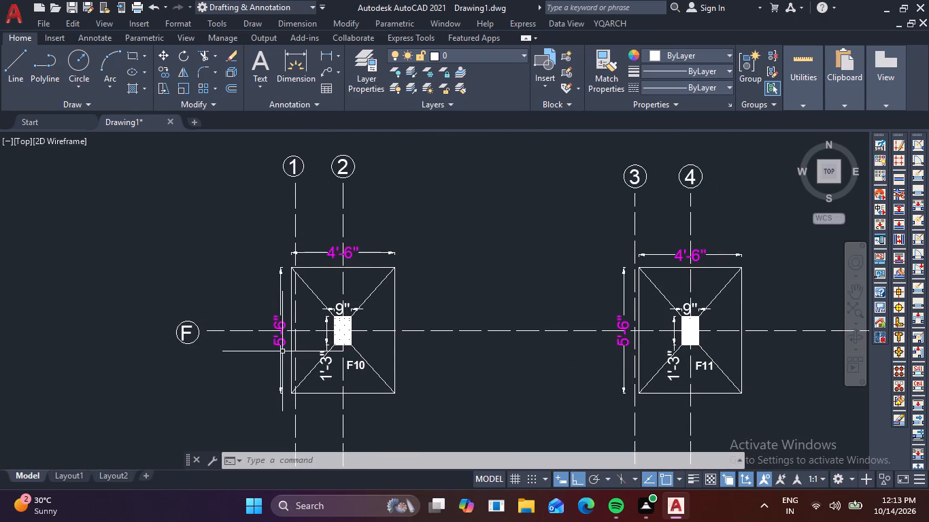
Draw a rectangle about 31'-2" wide around all footings, from 1'-3" above F10's upper-left corner to F3's right edge level with F2's bottom edge.
{"action": "type", "text": "REC"}
{"action": "key", "text": "space"}
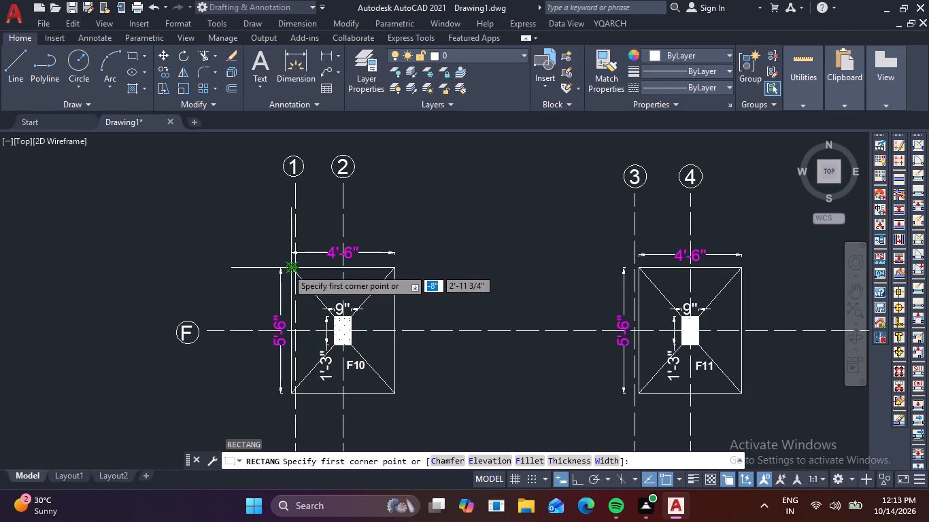
{"action": "scroll", "coordinate": [287, 268], "scroll_direction": "up", "scroll_amount": 2}
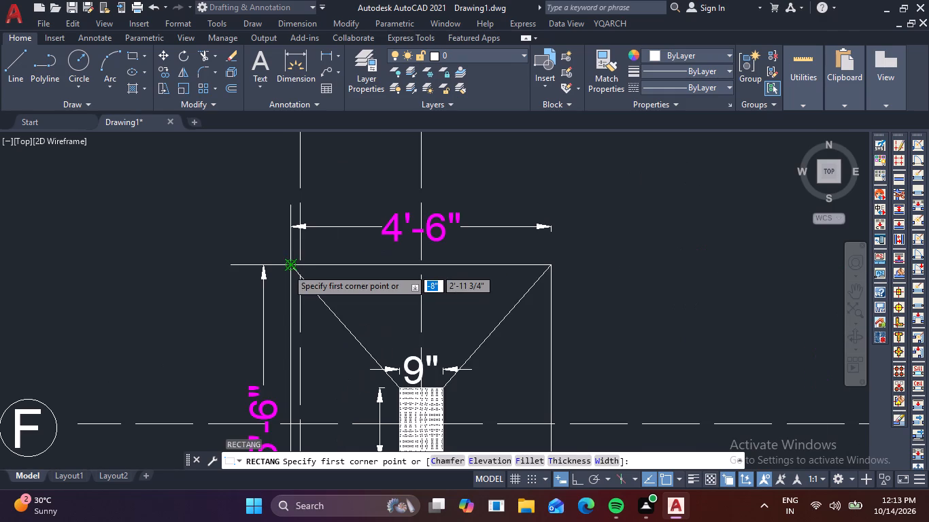
{"action": "left_click", "coordinate": [288, 192]}
{"action": "scroll", "coordinate": [473, 304], "scroll_direction": "down", "scroll_amount": 2}
{"action": "middle_click_drag", "start_coordinate": [501, 334], "coordinate": [330, 230]}
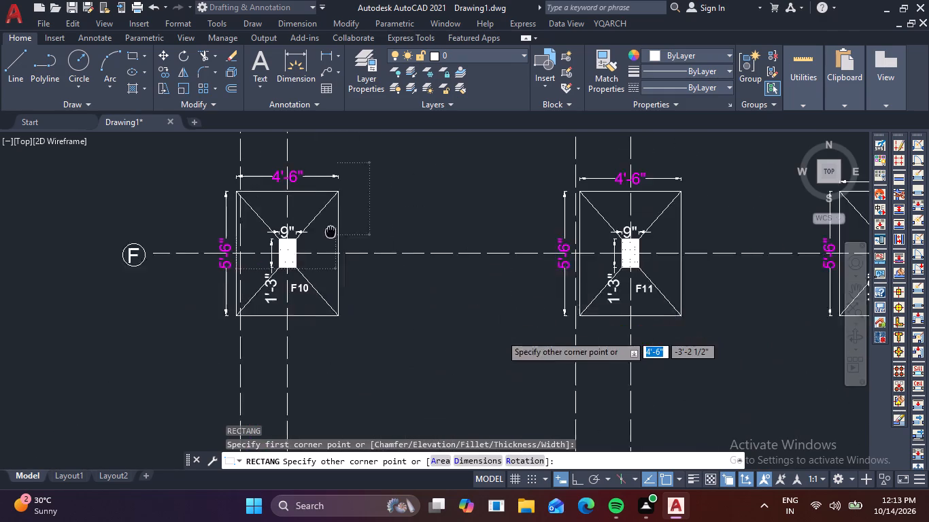
{"action": "middle_click_drag", "start_coordinate": [330, 230], "coordinate": [324, 225]}
{"action": "scroll", "coordinate": [322, 220], "scroll_direction": "down", "scroll_amount": 3}
{"action": "middle_click_drag", "start_coordinate": [509, 373], "coordinate": [468, 266]}
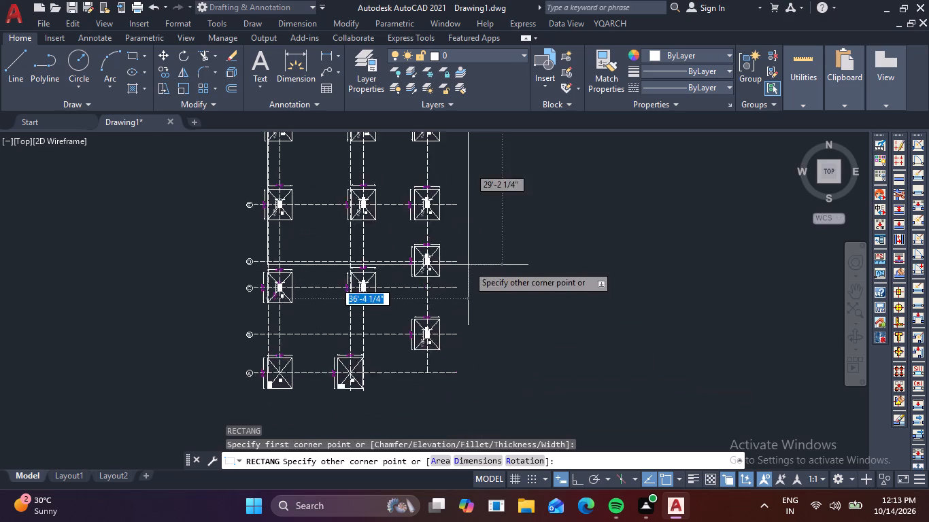
{"action": "scroll", "coordinate": [468, 287], "scroll_direction": "down", "scroll_amount": 2}
{"action": "scroll", "coordinate": [456, 336], "scroll_direction": "up", "scroll_amount": 3}
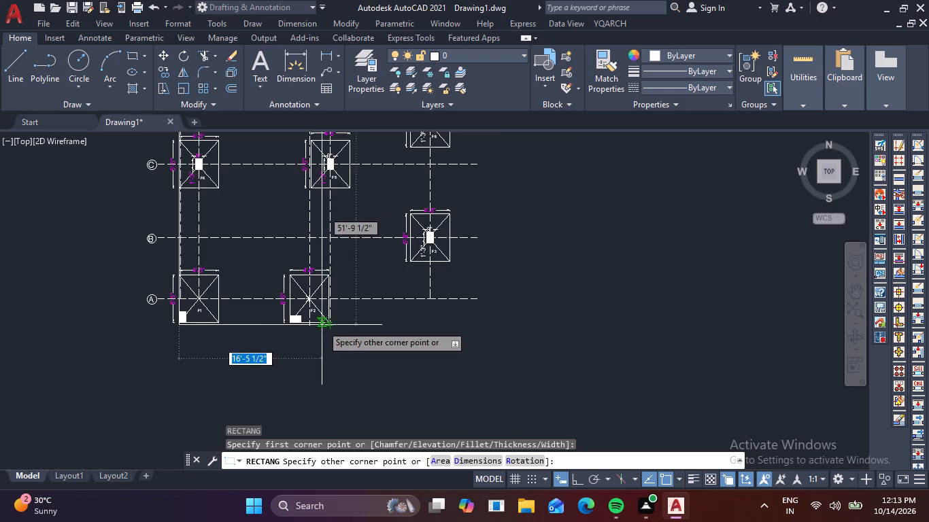
{"action": "scroll", "coordinate": [322, 325], "scroll_direction": "up", "scroll_amount": 2}
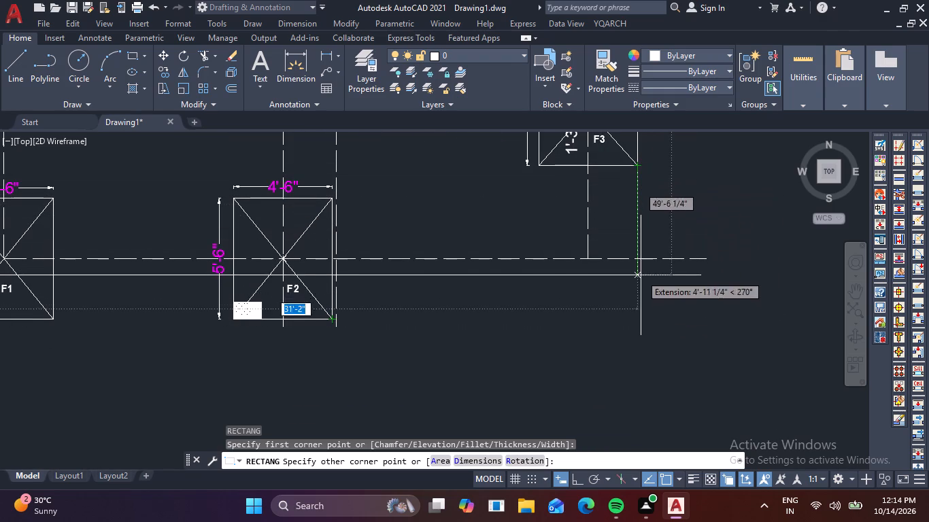
{"action": "left_click", "coordinate": [641, 320]}
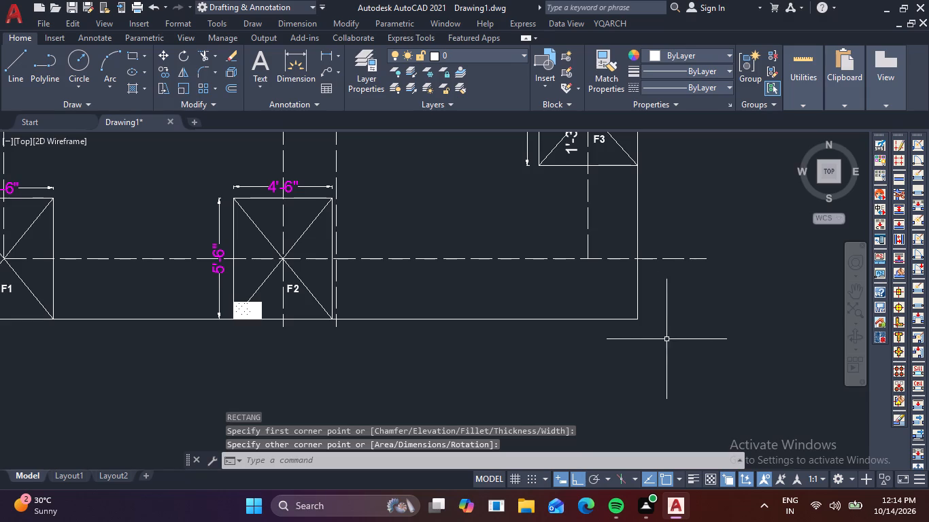
{"action": "scroll", "coordinate": [673, 347], "scroll_direction": "down", "scroll_amount": 4}
{"action": "middle_click_drag", "start_coordinate": [705, 337], "coordinate": [601, 376]}
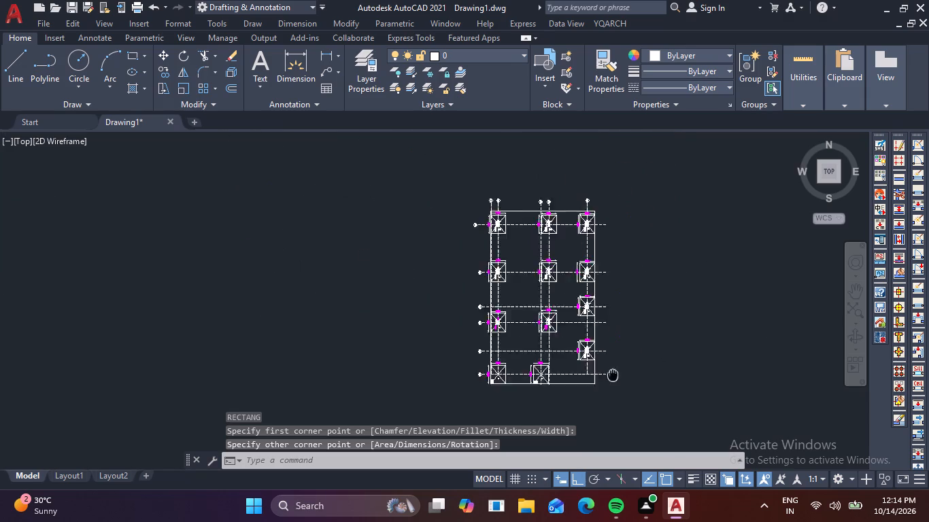
{"action": "middle_click_drag", "start_coordinate": [601, 376], "coordinate": [389, 352]}
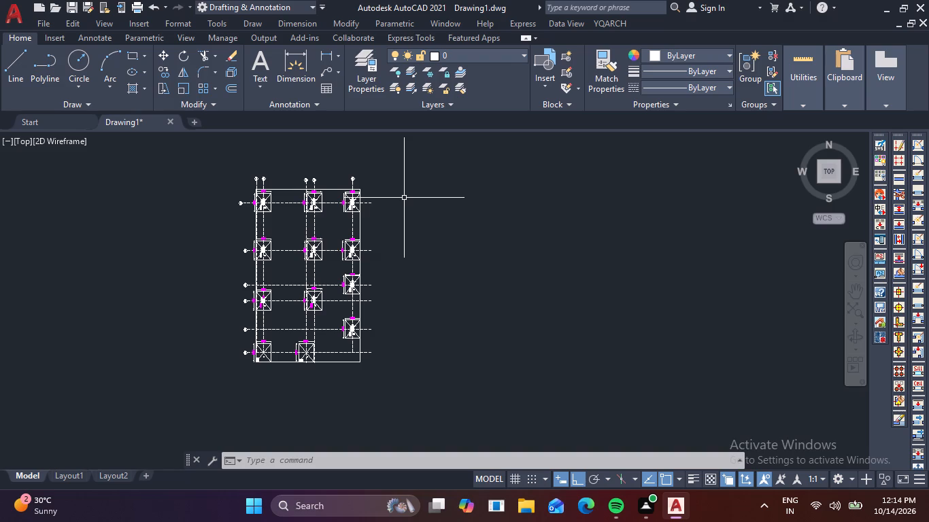
Draw a rectangular frame about 57'-6" wide by 56'-5" high beside the footing plan, its top level with the plan's enclosing rectangle.
{"action": "left_click", "coordinate": [135, 56]}
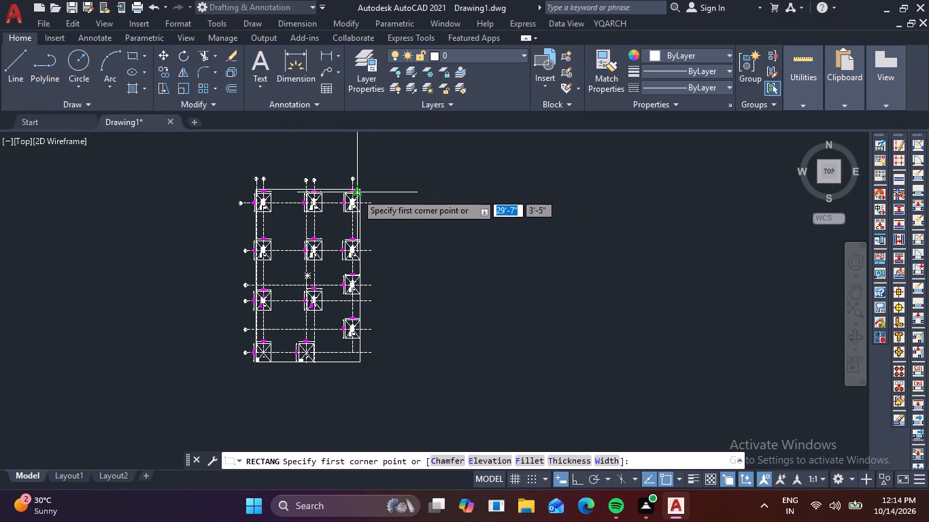
{"action": "left_click", "coordinate": [403, 190]}
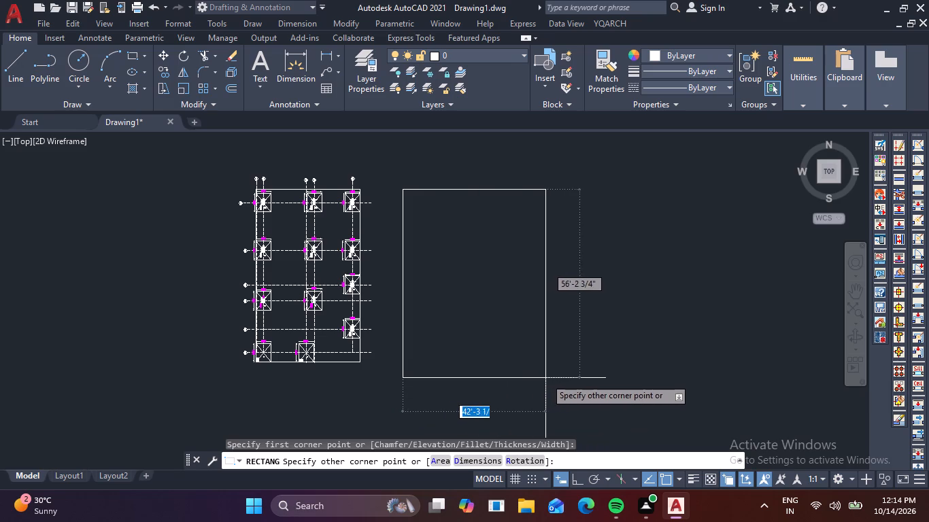
{"action": "left_click", "coordinate": [595, 379]}
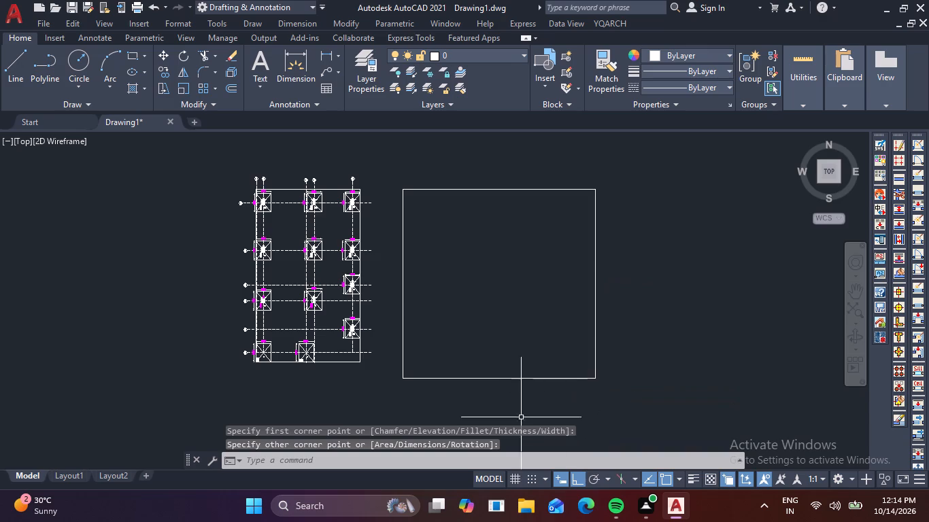
Draw a 10' by 12' rectangle inside the new frame, near its lower-left corner.
{"action": "scroll", "coordinate": [428, 339], "scroll_direction": "up", "scroll_amount": 2}
{"action": "middle_click_drag", "start_coordinate": [475, 351], "coordinate": [401, 260]}
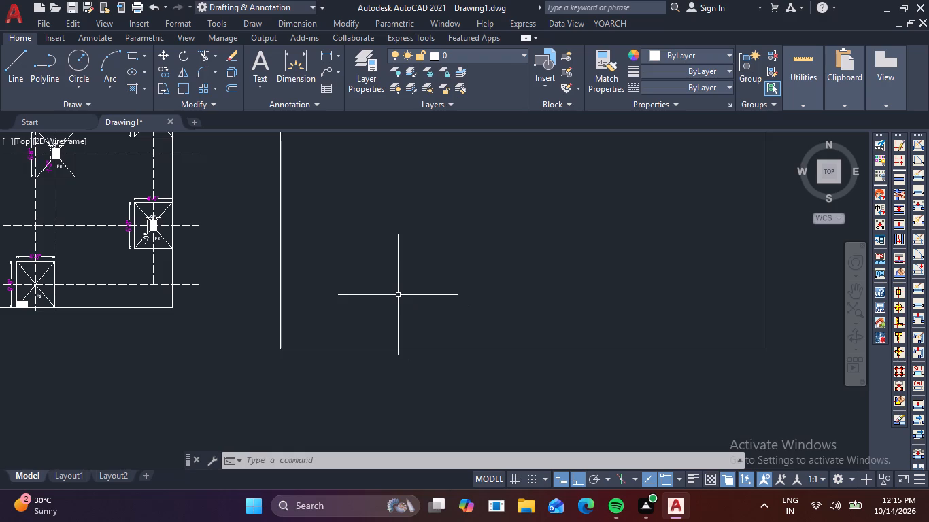
{"action": "type", "text": "REC"}
{"action": "key", "text": "space"}
{"action": "left_click", "coordinate": [354, 239]}
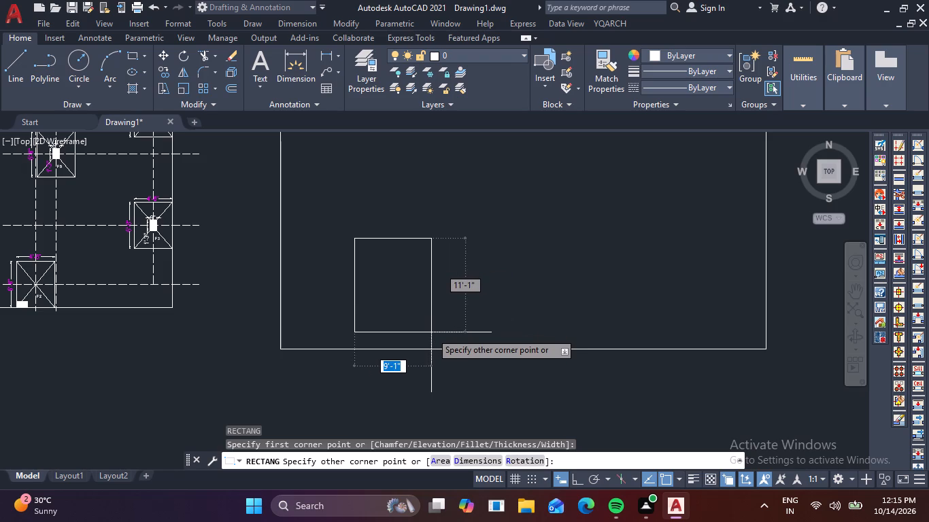
{"action": "key", "text": "1"}
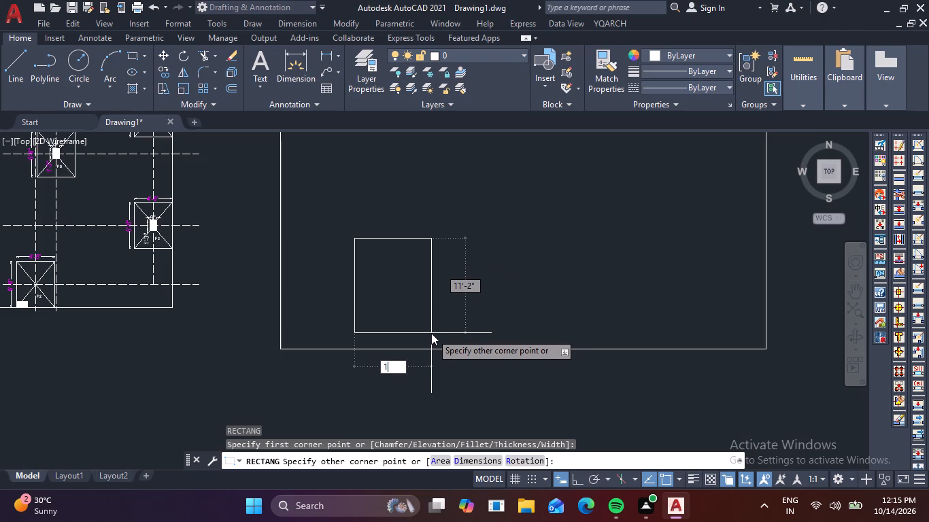
{"action": "key", "text": "0"}
{"action": "key", "text": "apostrophe"}
{"action": "key", "text": "Tab"}
{"action": "type", "text": "12"}
{"action": "key", "text": "apostrophe"}
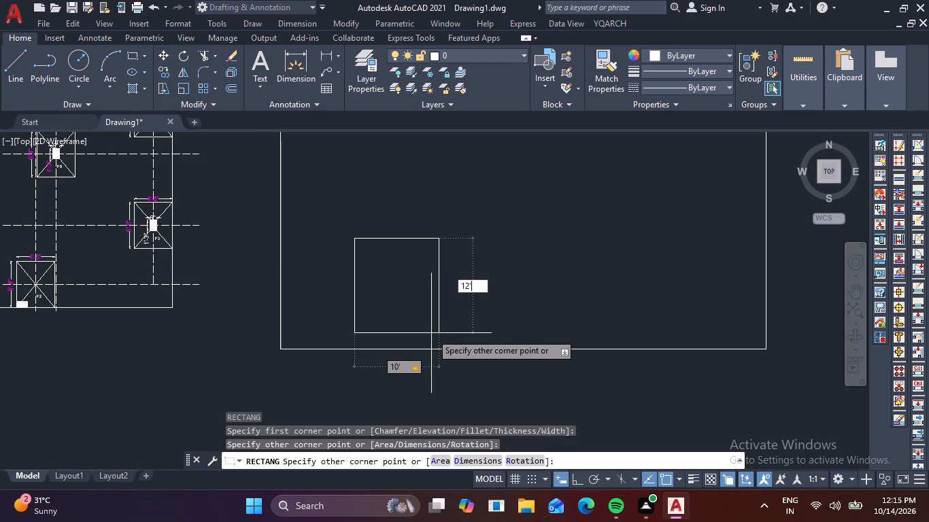
{"action": "key", "text": "Return"}
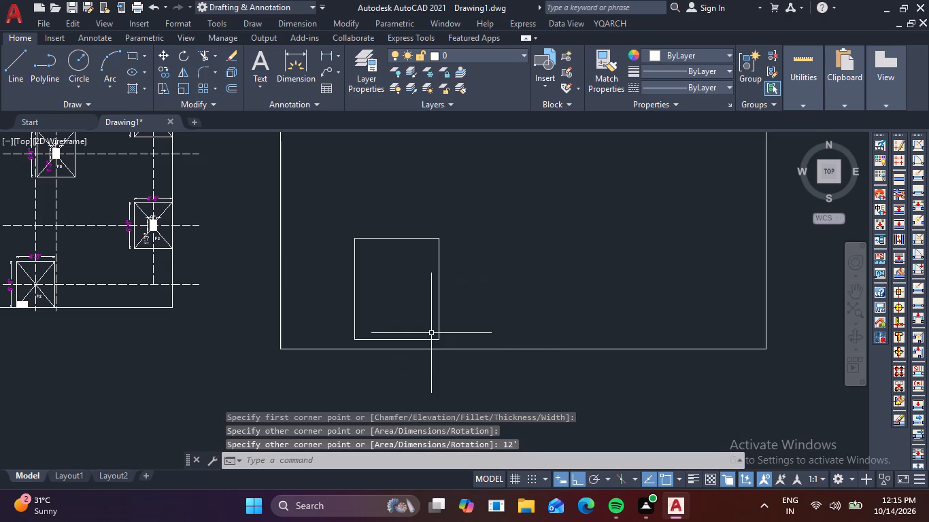
Offset the 10' by 12' rectangle inward by 3", and offset that copy inward by another 3".
{"action": "key", "text": "o"}
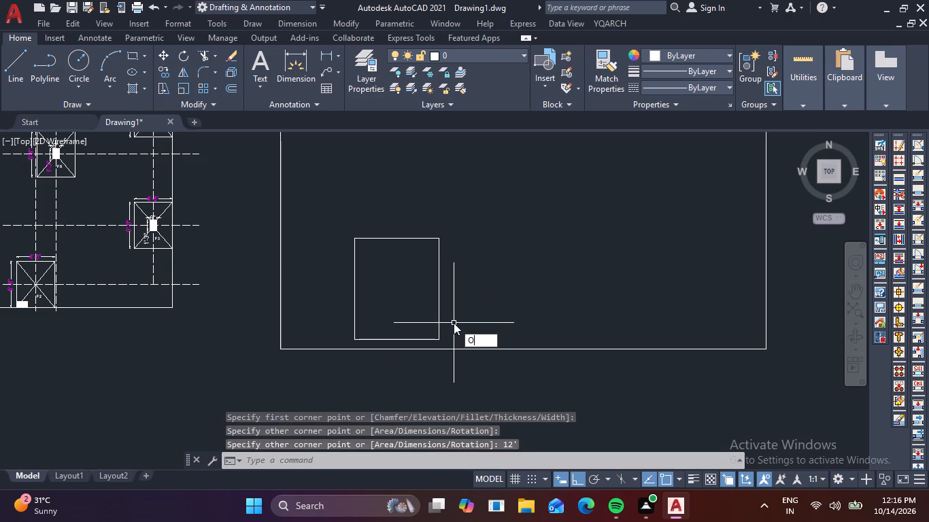
{"action": "key", "text": "Return"}
{"action": "type", "text": "3\""}
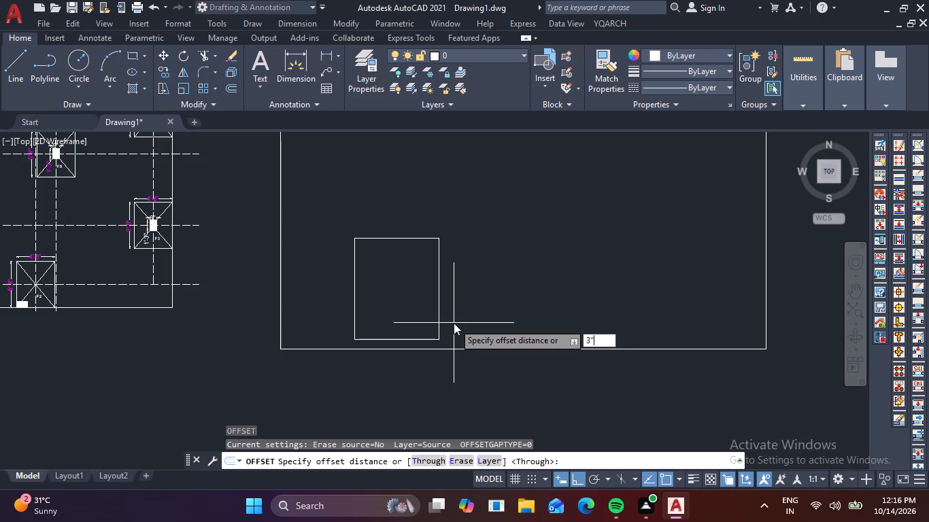
{"action": "key", "text": "Return"}
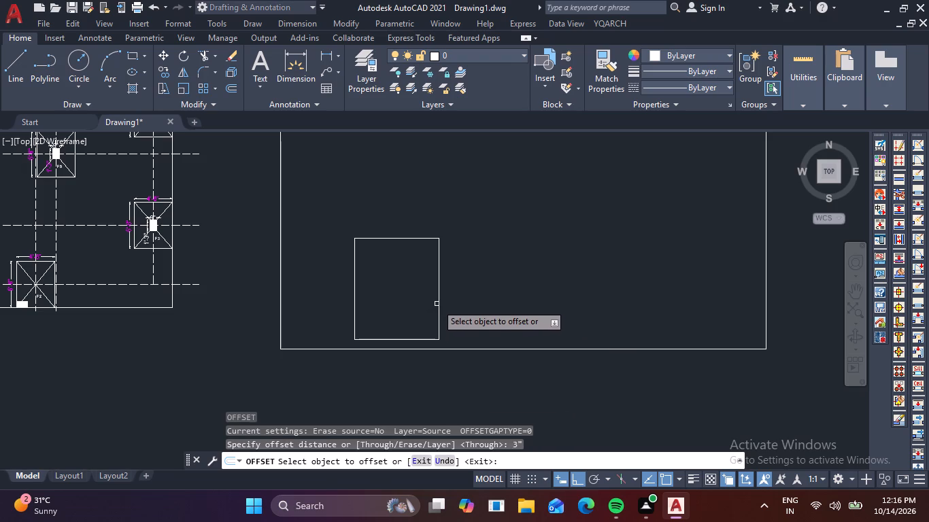
{"action": "left_click", "coordinate": [439, 302]}
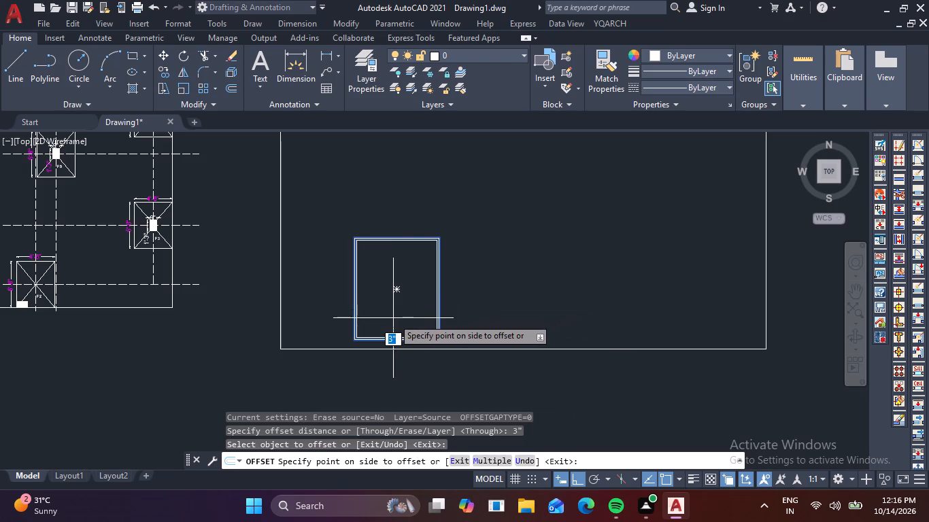
{"action": "left_click", "coordinate": [393, 318]}
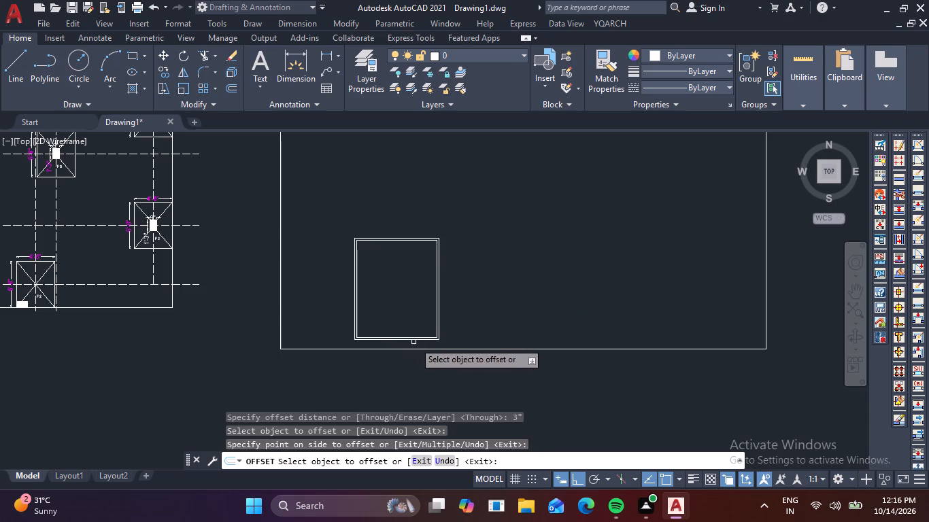
{"action": "scroll", "coordinate": [406, 351], "scroll_direction": "up", "scroll_amount": 3}
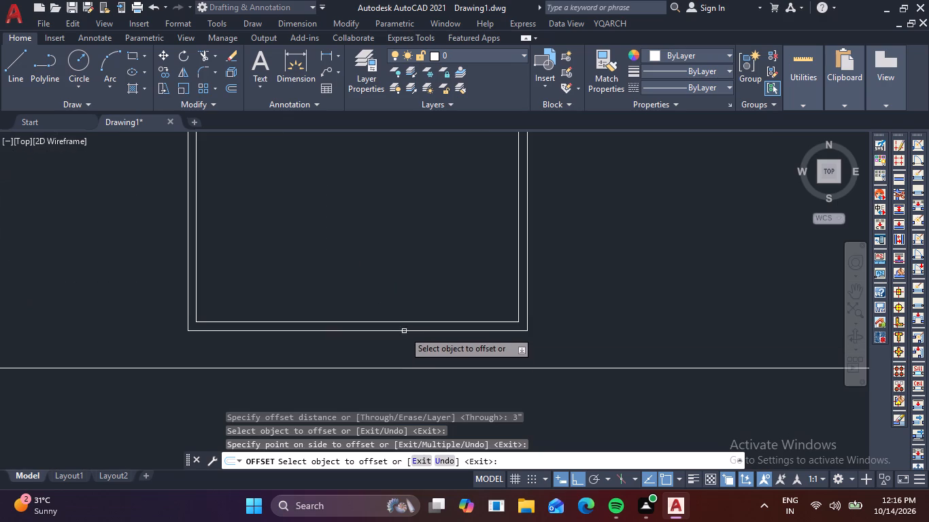
{"action": "left_click", "coordinate": [424, 322]}
{"action": "left_click", "coordinate": [417, 304]}
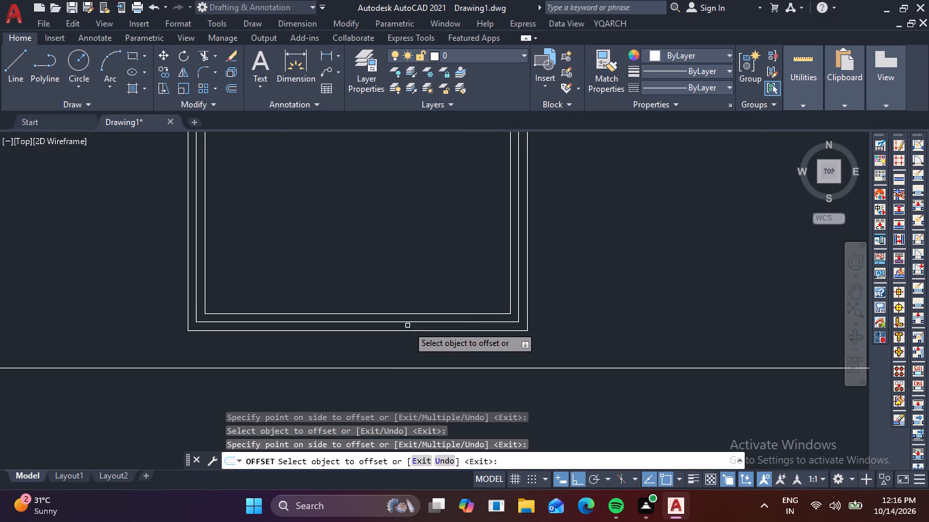
{"action": "key", "text": "Escape"}
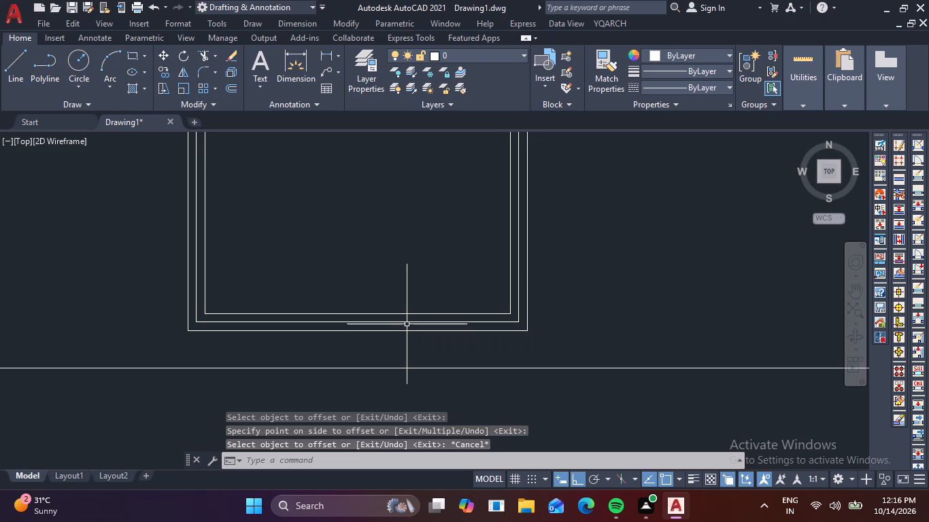
Delete the middle of the three nested rectangles.
{"action": "left_click", "coordinate": [409, 321]}
{"action": "key", "text": "Delete"}
Explode the inner rectangle into separate lines.
{"action": "scroll", "coordinate": [409, 308], "scroll_direction": "down", "scroll_amount": 3}
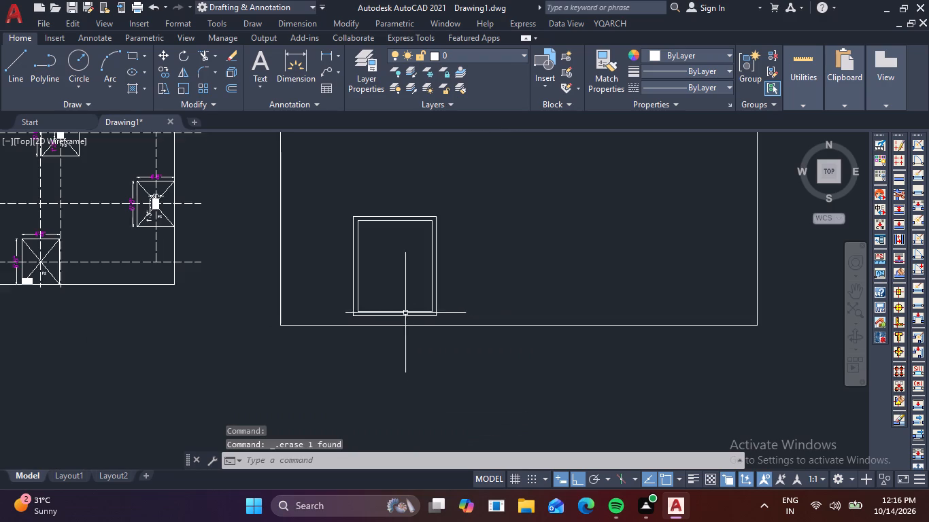
{"action": "scroll", "coordinate": [374, 268], "scroll_direction": "up", "scroll_amount": 2}
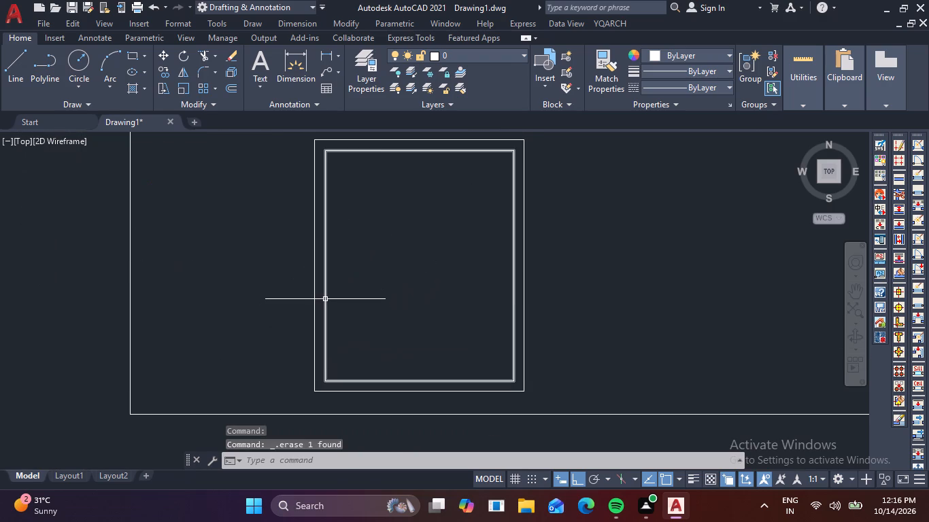
{"action": "left_click", "coordinate": [325, 299]}
{"action": "type", "text": "X"}
{"action": "key", "text": "space"}
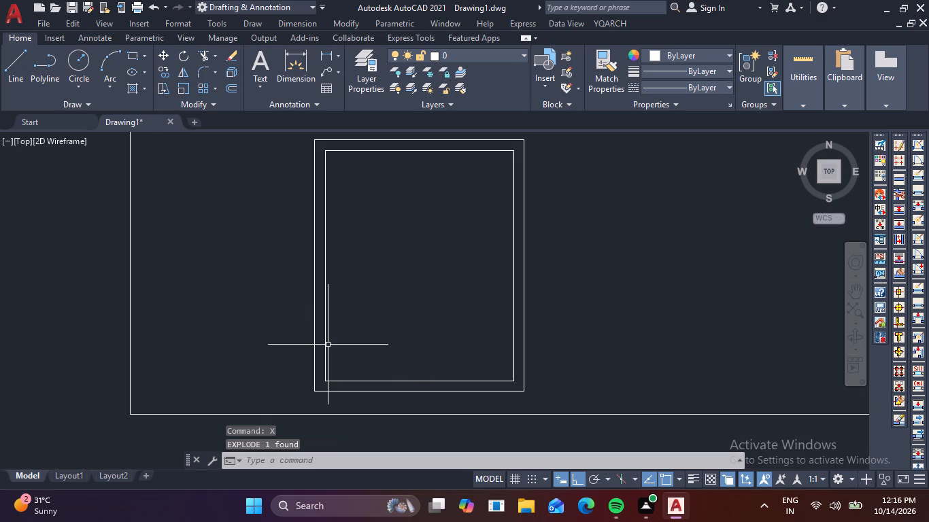
Offset the exploded rectangle's left and bottom edges 9" inward.
{"action": "key", "text": "o"}
{"action": "key", "text": "Return"}
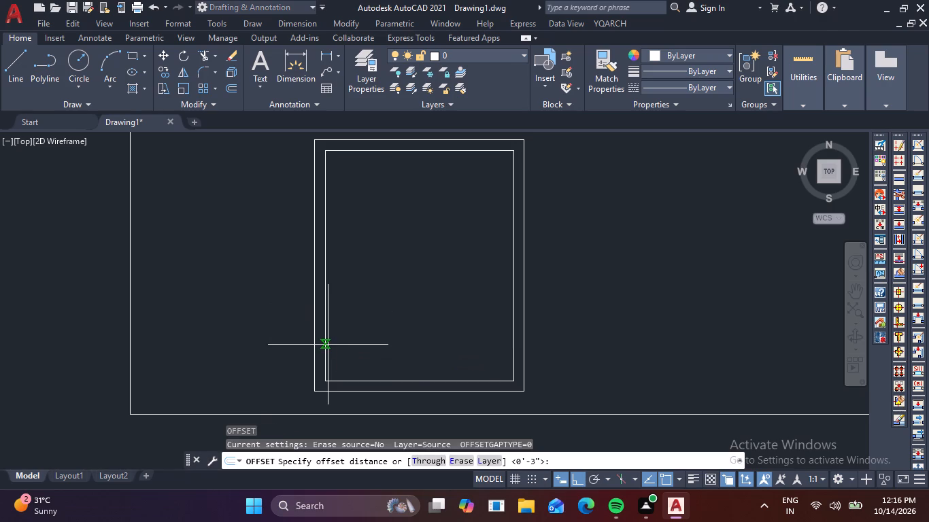
{"action": "key", "text": "9"}
{"action": "key", "text": "shift+quotedbl"}
{"action": "key", "text": "Return"}
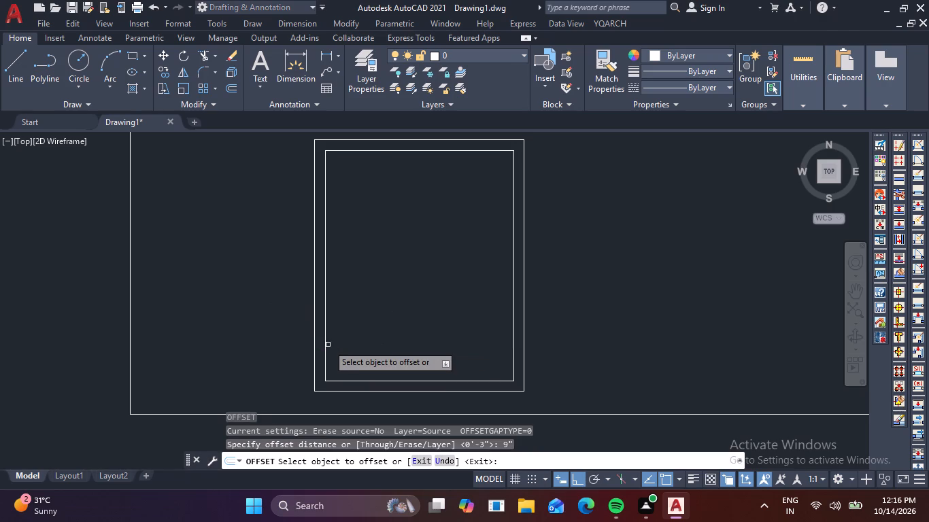
{"action": "left_click", "coordinate": [326, 303]}
{"action": "left_click", "coordinate": [359, 296]}
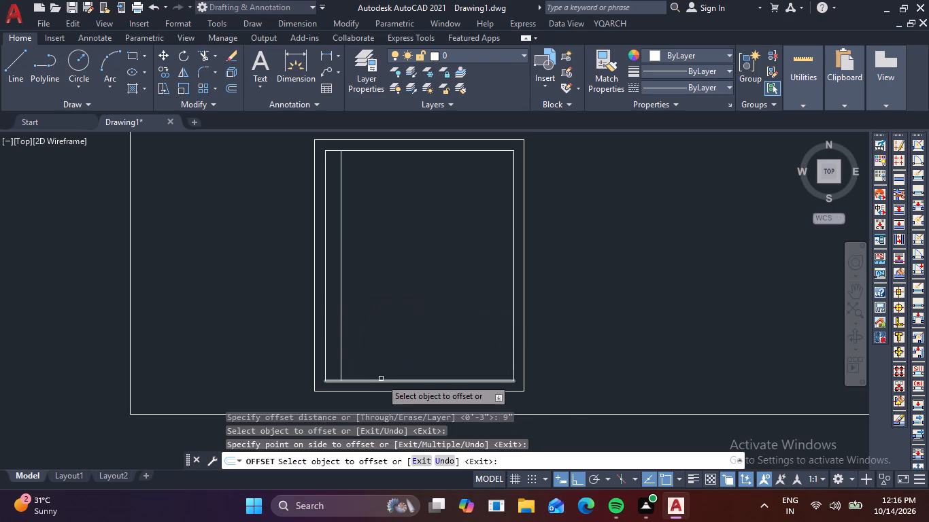
{"action": "left_click_drag", "start_coordinate": [381, 379], "coordinate": [382, 370]}
{"action": "left_click", "coordinate": [387, 344]}
{"action": "left_click", "coordinate": [390, 380]}
{"action": "left_click", "coordinate": [396, 355]}
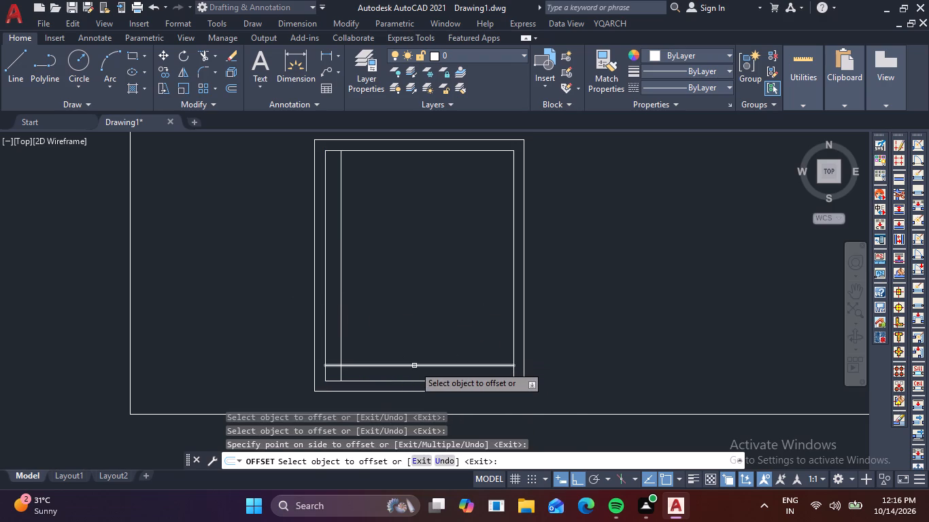
{"action": "key", "text": "Escape"}
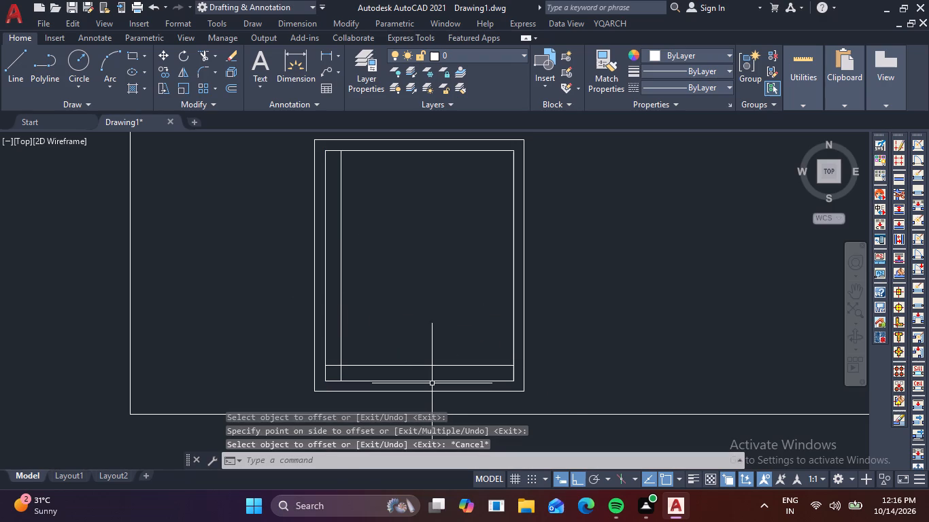
Offset the new horizontal line upward twice at 6" spacing, using the Multiple option.
{"action": "key", "text": "o"}
{"action": "key", "text": "Return"}
{"action": "type", "text": "6\""}
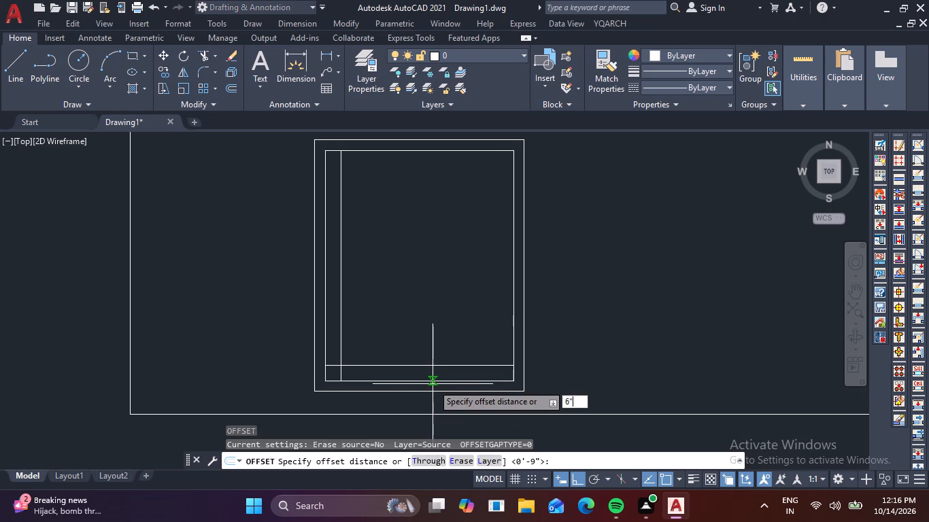
{"action": "key", "text": "Return"}
{"action": "left_click", "coordinate": [421, 364]}
{"action": "right_click", "coordinate": [421, 364]}
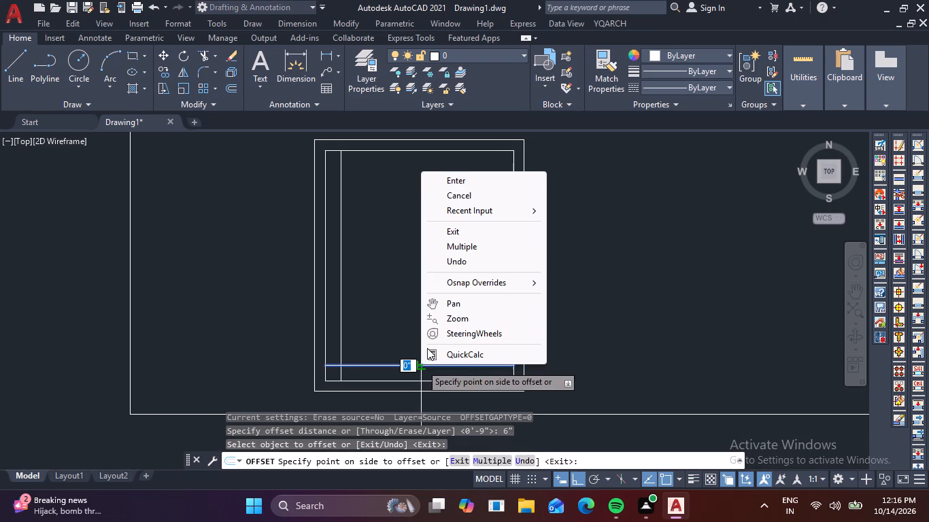
{"action": "left_click", "coordinate": [453, 247]}
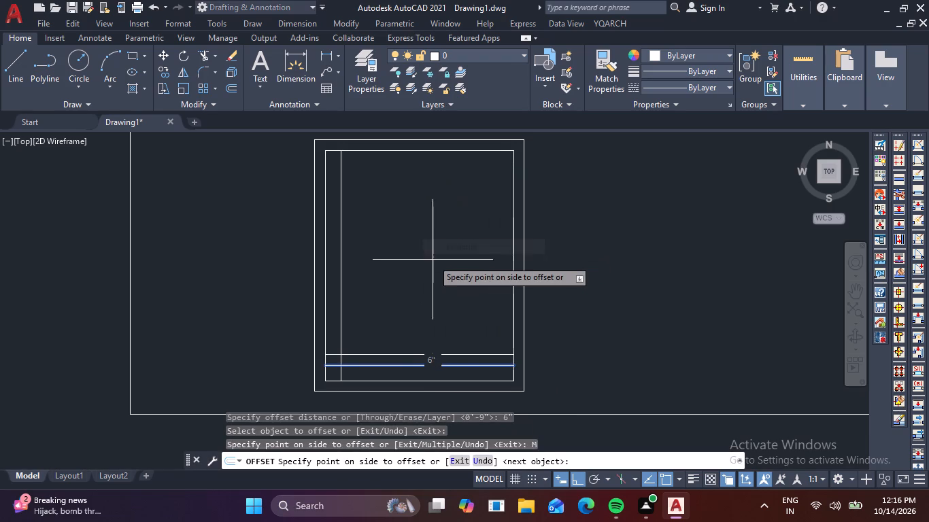
{"action": "left_click", "coordinate": [428, 260]}
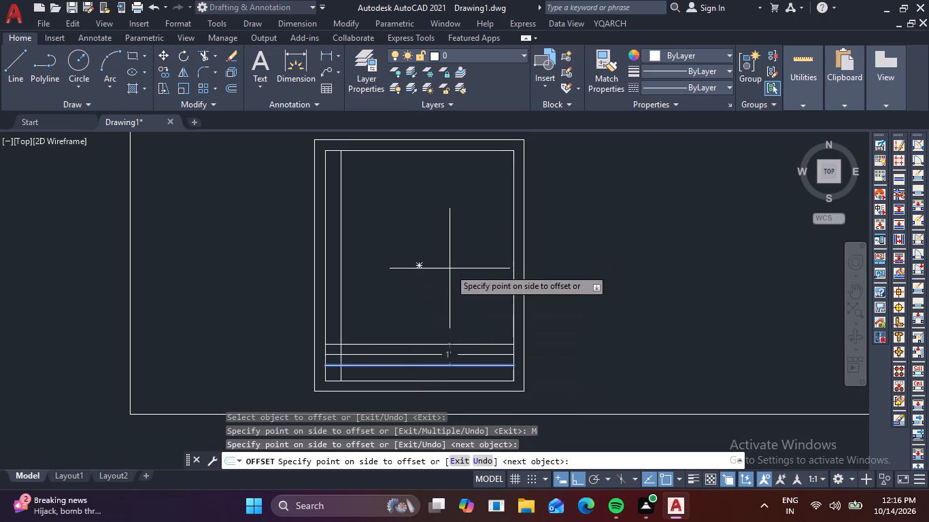
{"action": "left_click", "coordinate": [450, 268]}
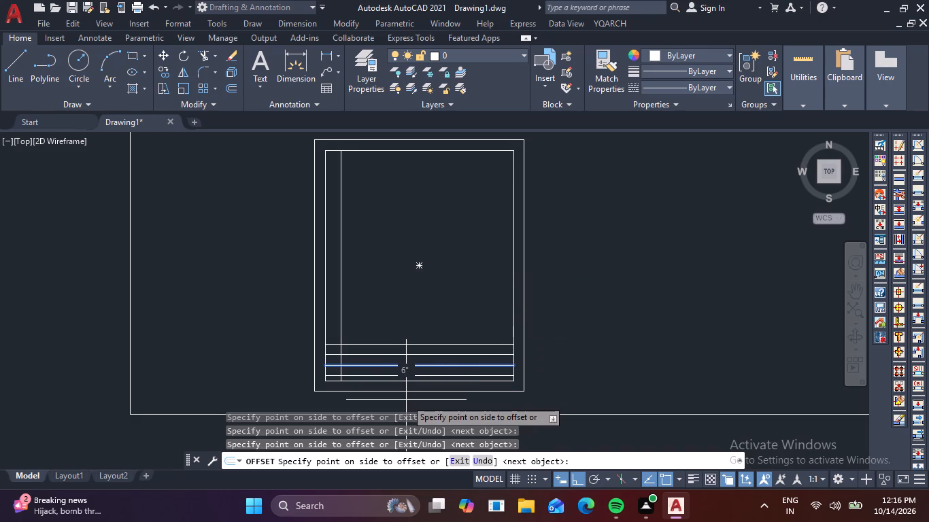
{"action": "key", "text": "space"}
{"action": "key", "text": "space"}
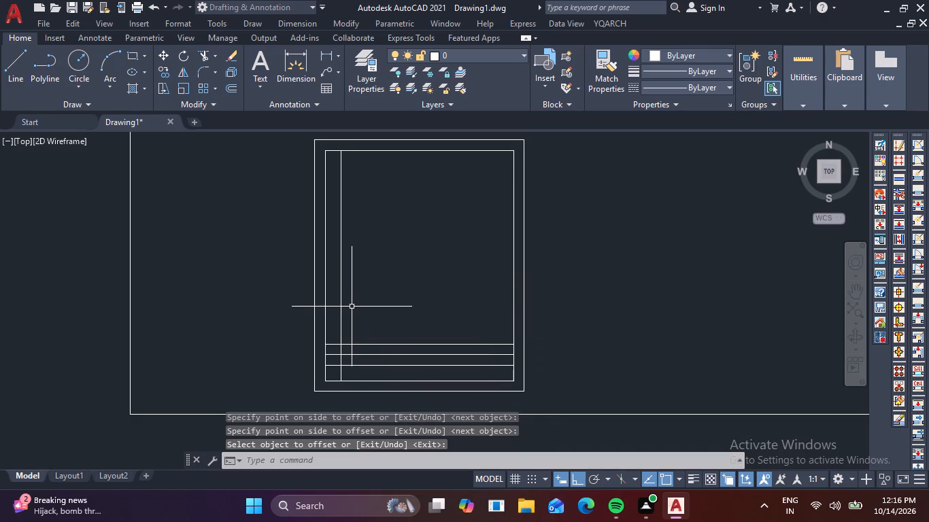
Offset the inner vertical line twice toward the rectangle's interior at 6" spacing.
{"action": "key", "text": "space"}
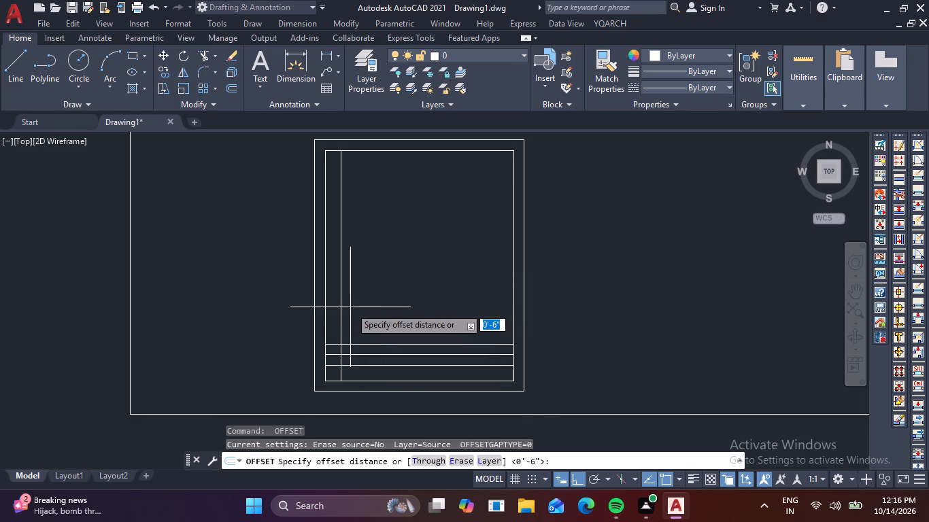
{"action": "key", "text": "space"}
{"action": "left_click", "coordinate": [341, 297]}
{"action": "left_click", "coordinate": [369, 292]}
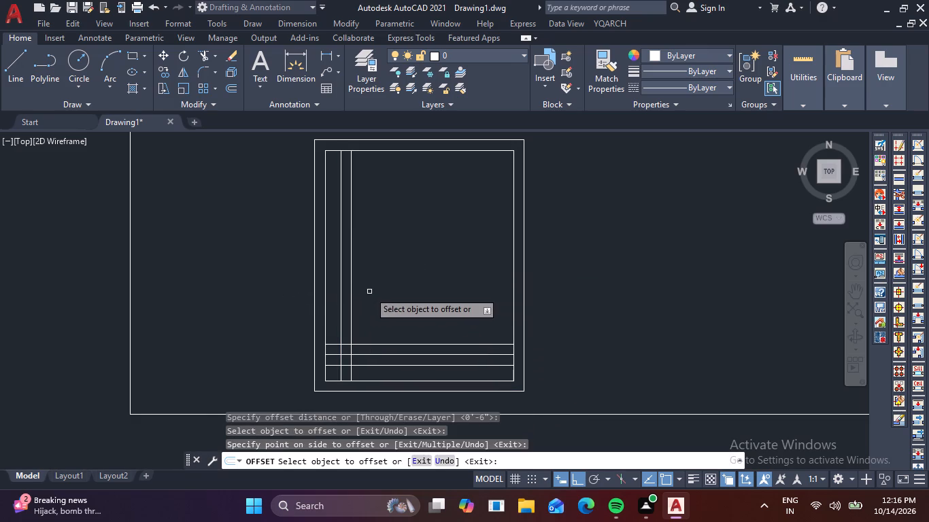
{"action": "left_click", "coordinate": [351, 311]}
{"action": "left_click", "coordinate": [386, 306]}
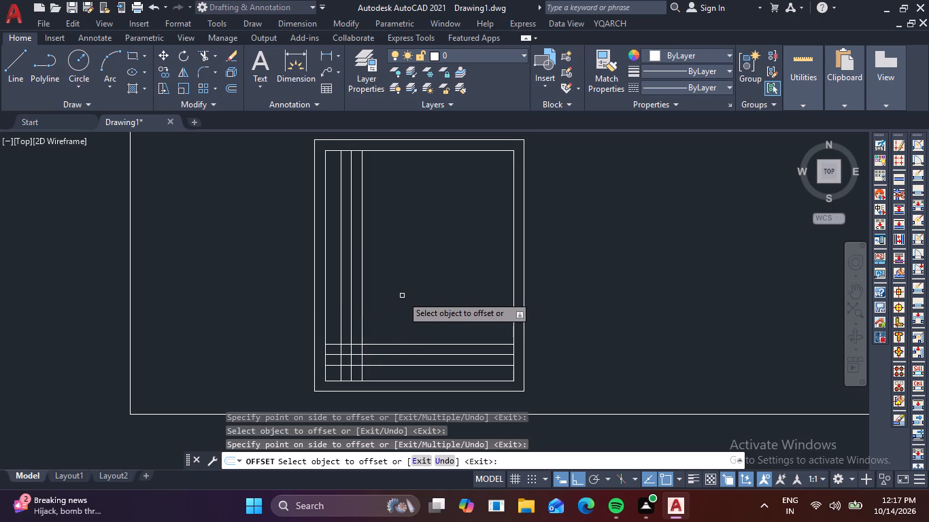
{"action": "key", "text": "Escape"}
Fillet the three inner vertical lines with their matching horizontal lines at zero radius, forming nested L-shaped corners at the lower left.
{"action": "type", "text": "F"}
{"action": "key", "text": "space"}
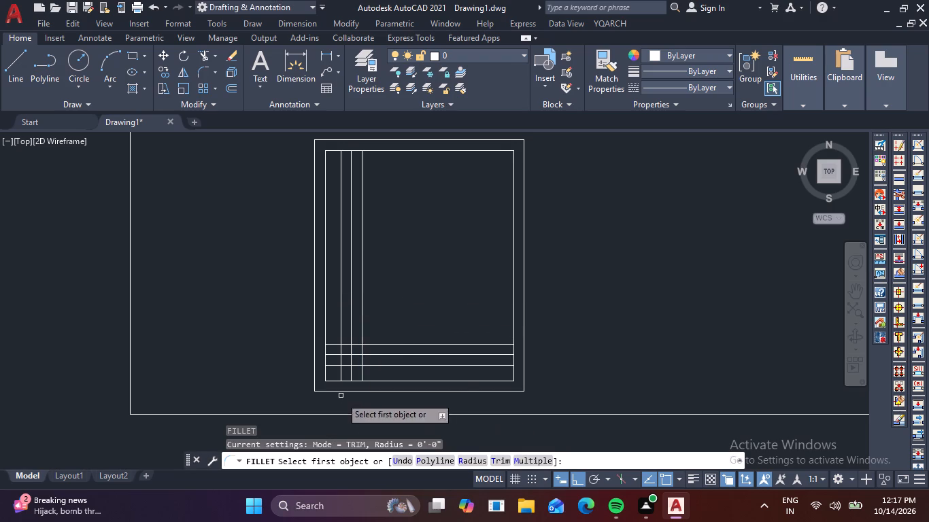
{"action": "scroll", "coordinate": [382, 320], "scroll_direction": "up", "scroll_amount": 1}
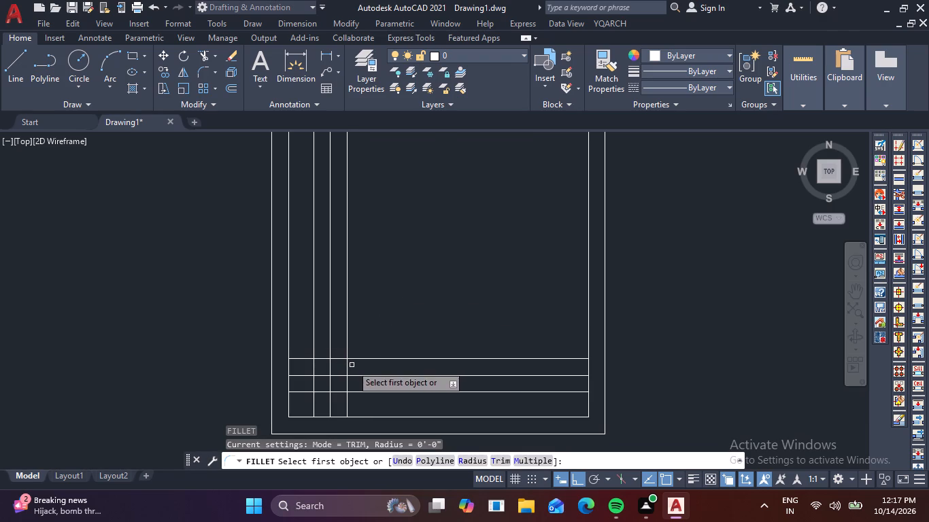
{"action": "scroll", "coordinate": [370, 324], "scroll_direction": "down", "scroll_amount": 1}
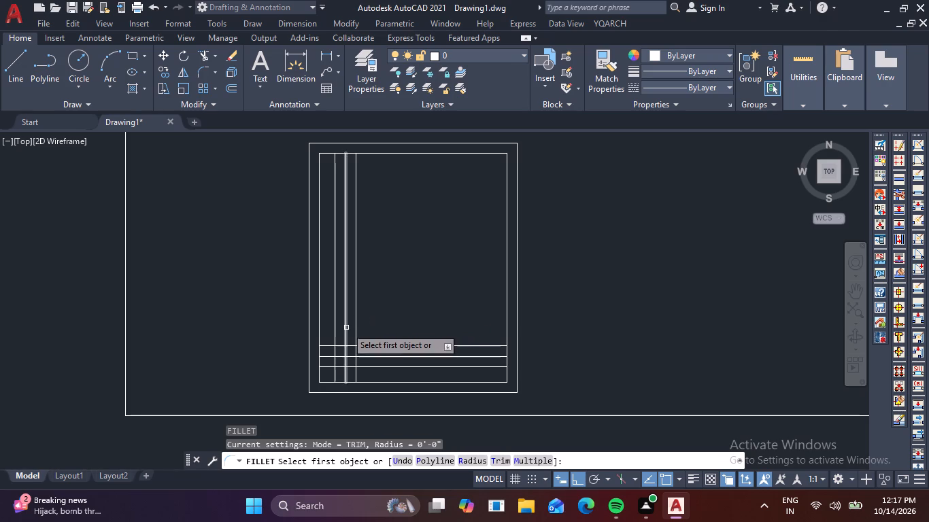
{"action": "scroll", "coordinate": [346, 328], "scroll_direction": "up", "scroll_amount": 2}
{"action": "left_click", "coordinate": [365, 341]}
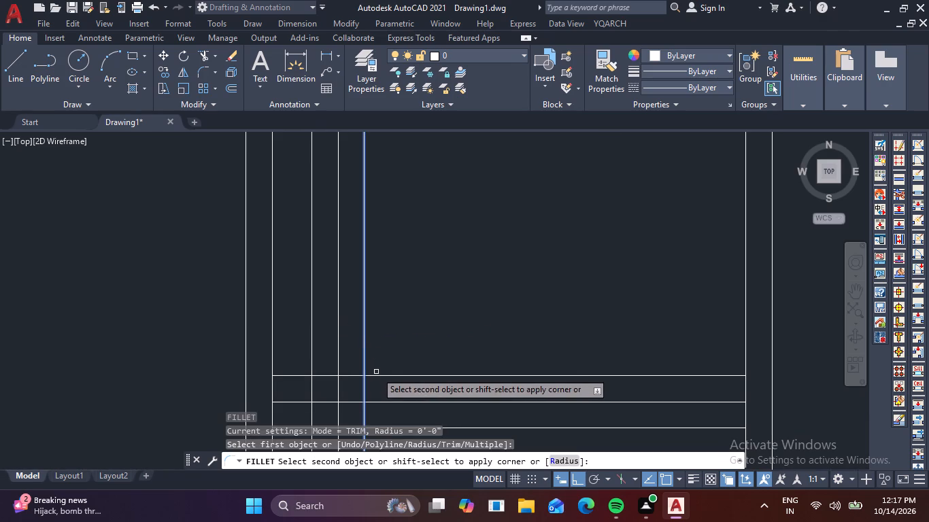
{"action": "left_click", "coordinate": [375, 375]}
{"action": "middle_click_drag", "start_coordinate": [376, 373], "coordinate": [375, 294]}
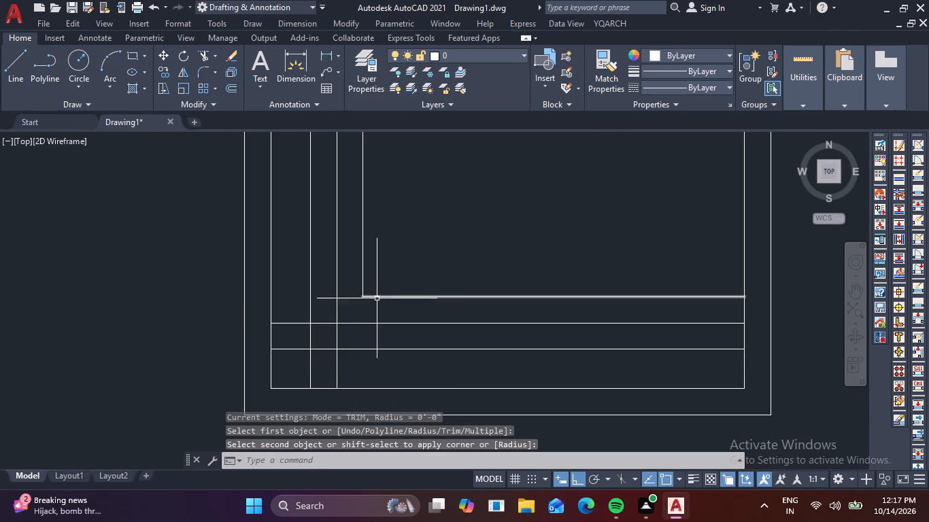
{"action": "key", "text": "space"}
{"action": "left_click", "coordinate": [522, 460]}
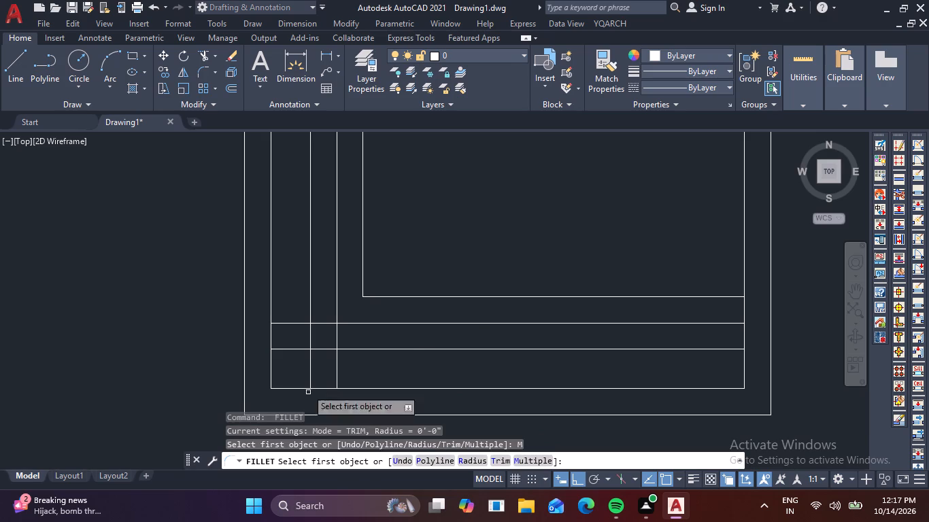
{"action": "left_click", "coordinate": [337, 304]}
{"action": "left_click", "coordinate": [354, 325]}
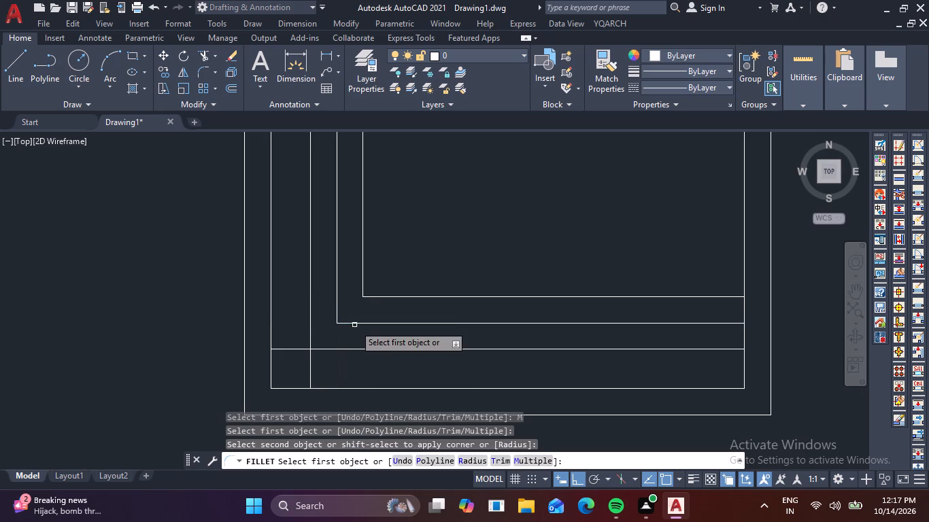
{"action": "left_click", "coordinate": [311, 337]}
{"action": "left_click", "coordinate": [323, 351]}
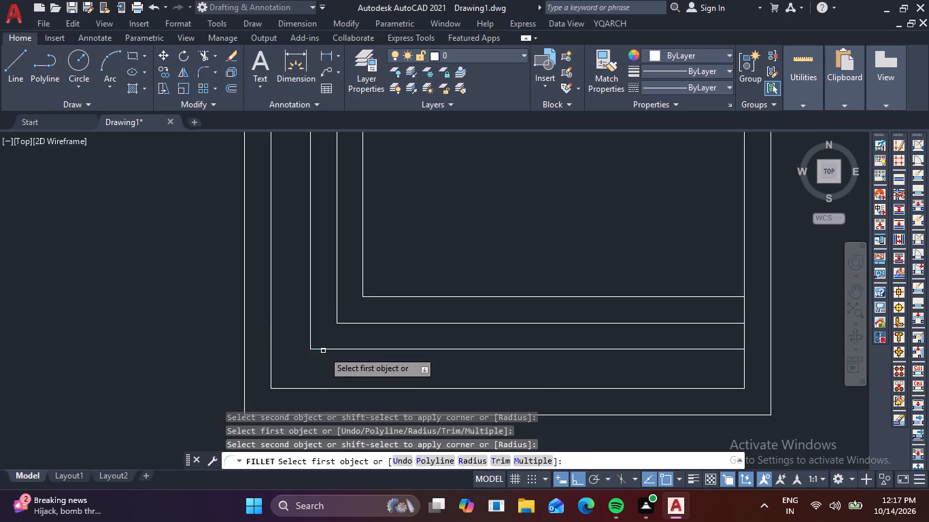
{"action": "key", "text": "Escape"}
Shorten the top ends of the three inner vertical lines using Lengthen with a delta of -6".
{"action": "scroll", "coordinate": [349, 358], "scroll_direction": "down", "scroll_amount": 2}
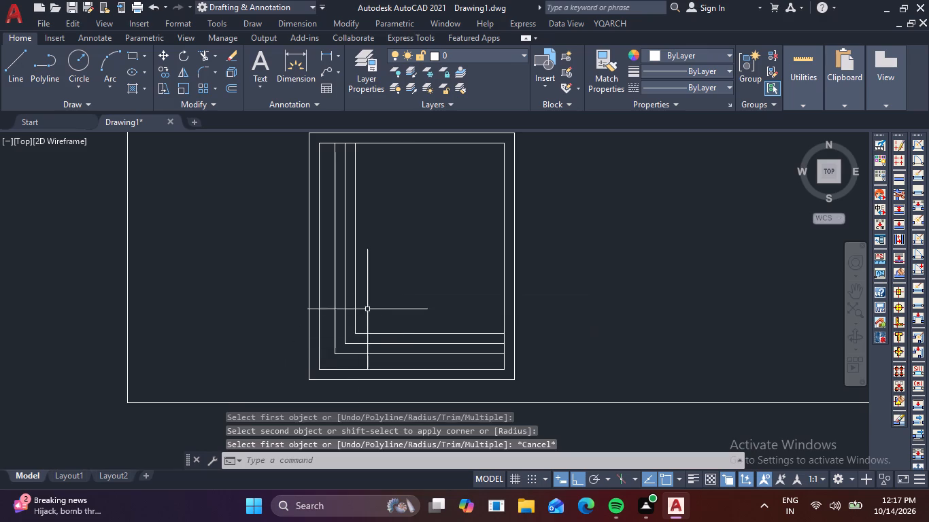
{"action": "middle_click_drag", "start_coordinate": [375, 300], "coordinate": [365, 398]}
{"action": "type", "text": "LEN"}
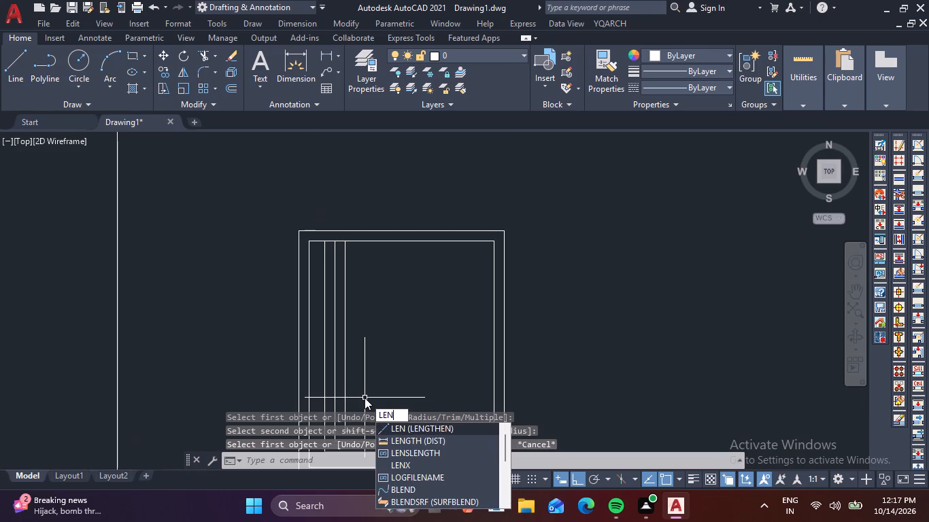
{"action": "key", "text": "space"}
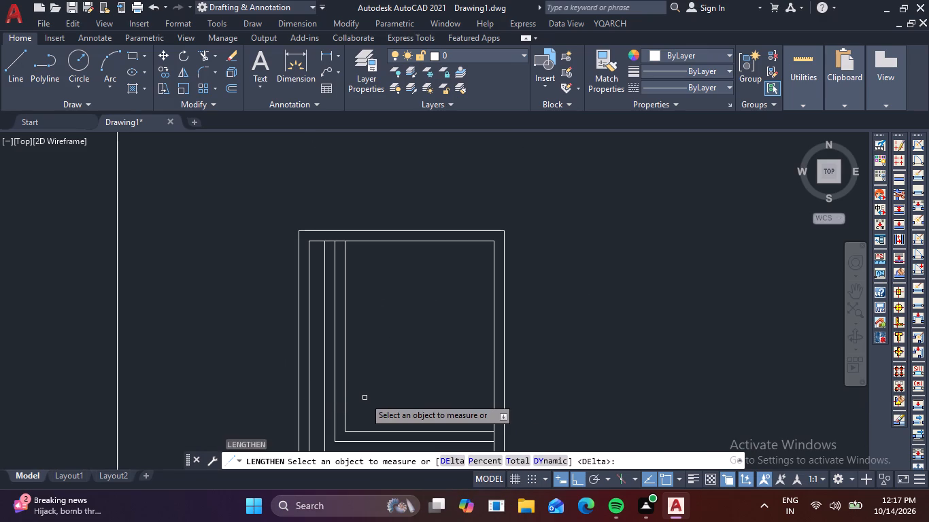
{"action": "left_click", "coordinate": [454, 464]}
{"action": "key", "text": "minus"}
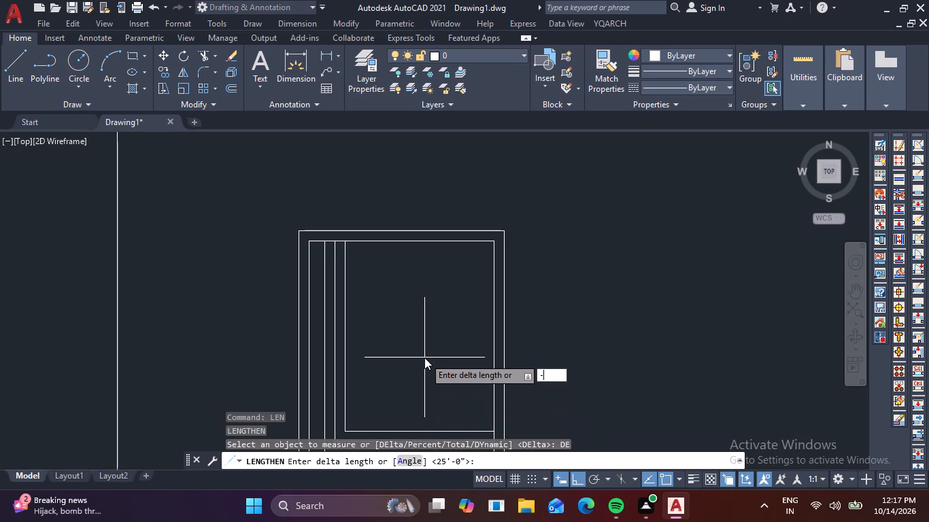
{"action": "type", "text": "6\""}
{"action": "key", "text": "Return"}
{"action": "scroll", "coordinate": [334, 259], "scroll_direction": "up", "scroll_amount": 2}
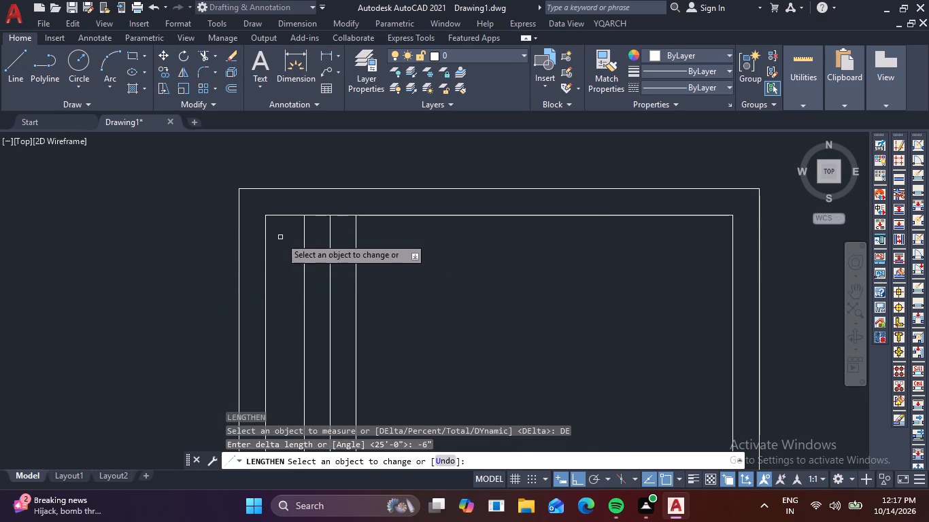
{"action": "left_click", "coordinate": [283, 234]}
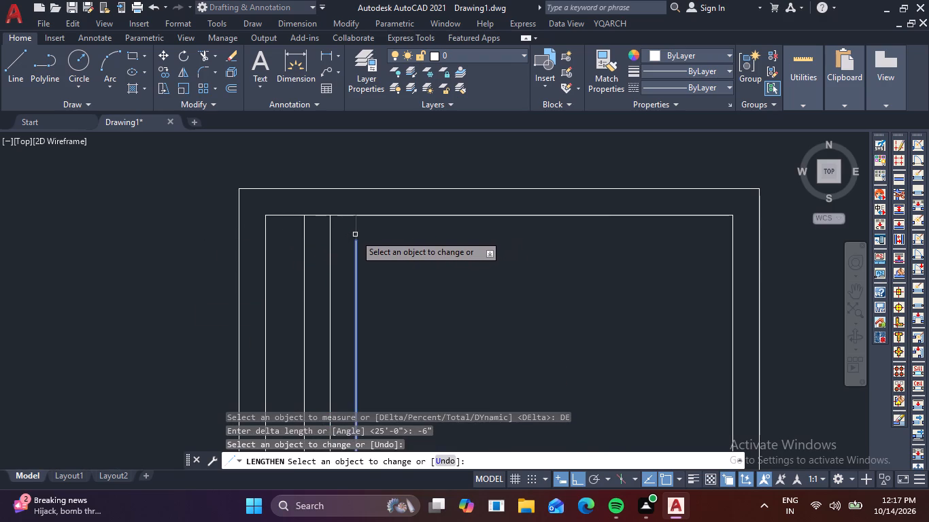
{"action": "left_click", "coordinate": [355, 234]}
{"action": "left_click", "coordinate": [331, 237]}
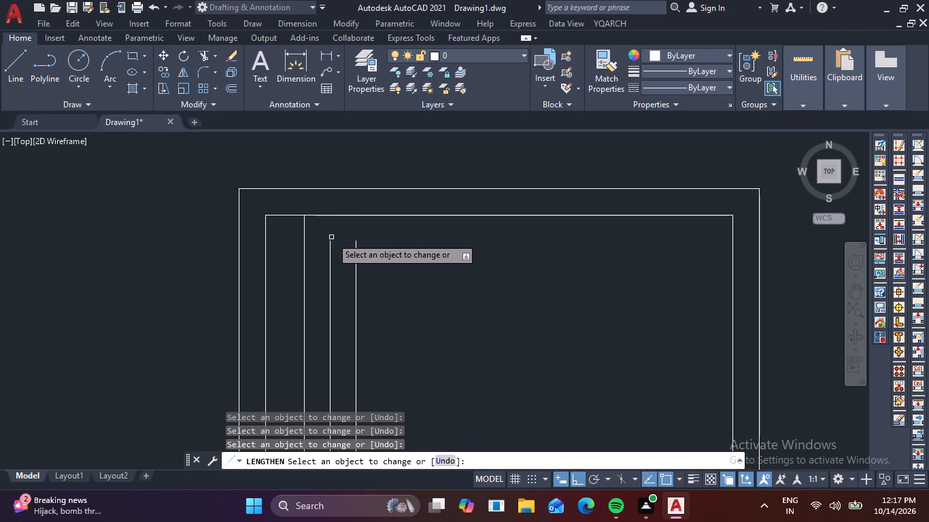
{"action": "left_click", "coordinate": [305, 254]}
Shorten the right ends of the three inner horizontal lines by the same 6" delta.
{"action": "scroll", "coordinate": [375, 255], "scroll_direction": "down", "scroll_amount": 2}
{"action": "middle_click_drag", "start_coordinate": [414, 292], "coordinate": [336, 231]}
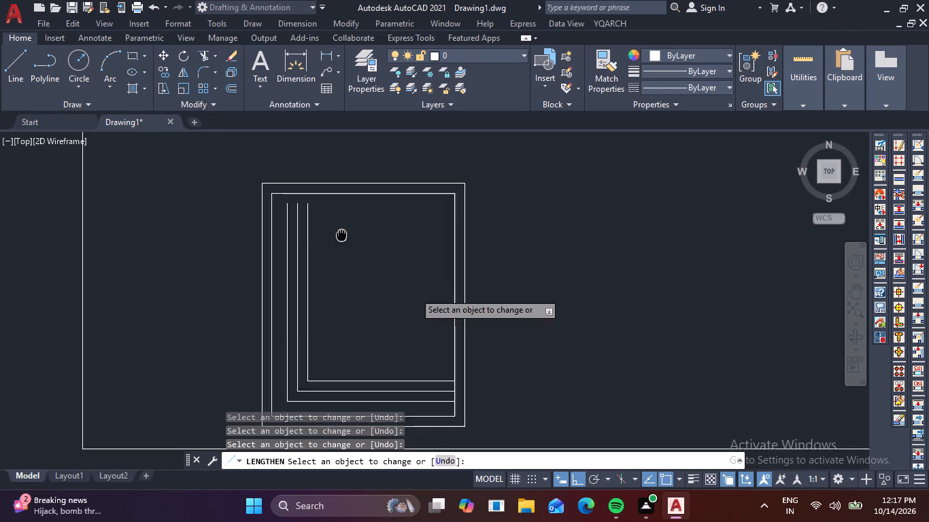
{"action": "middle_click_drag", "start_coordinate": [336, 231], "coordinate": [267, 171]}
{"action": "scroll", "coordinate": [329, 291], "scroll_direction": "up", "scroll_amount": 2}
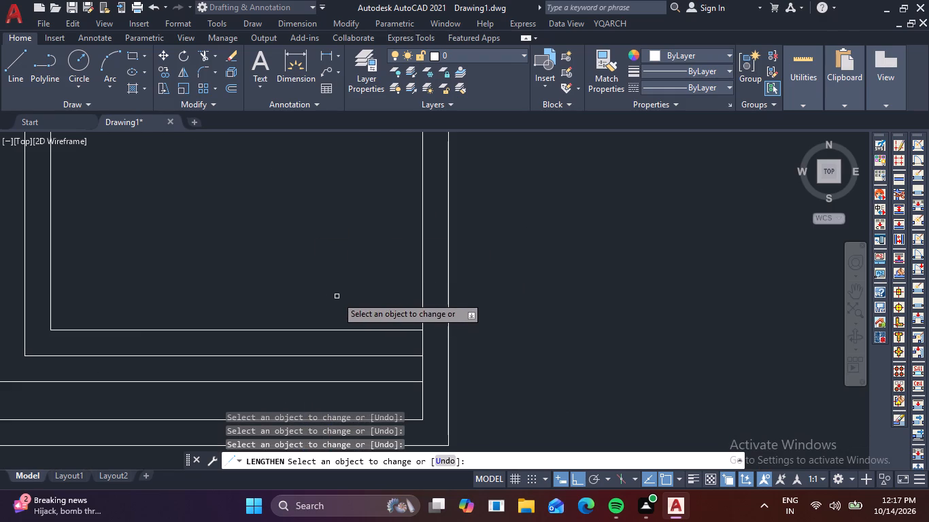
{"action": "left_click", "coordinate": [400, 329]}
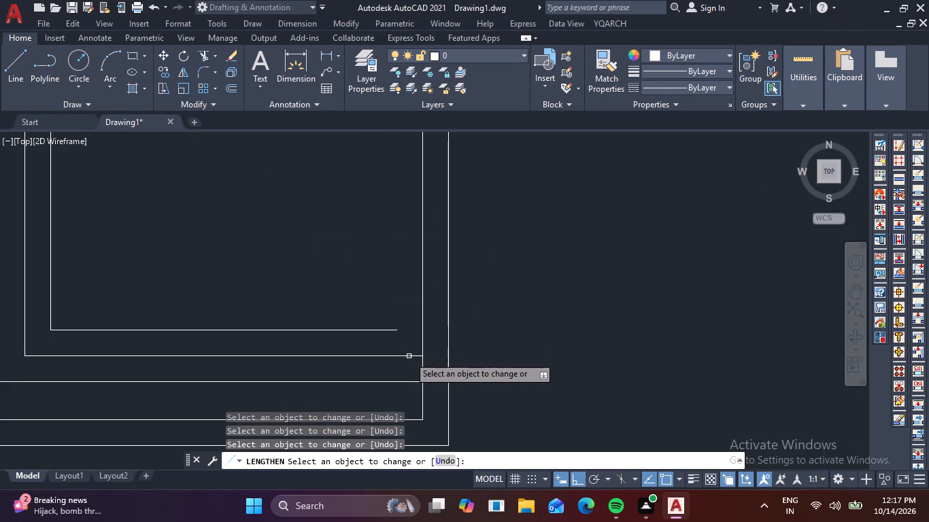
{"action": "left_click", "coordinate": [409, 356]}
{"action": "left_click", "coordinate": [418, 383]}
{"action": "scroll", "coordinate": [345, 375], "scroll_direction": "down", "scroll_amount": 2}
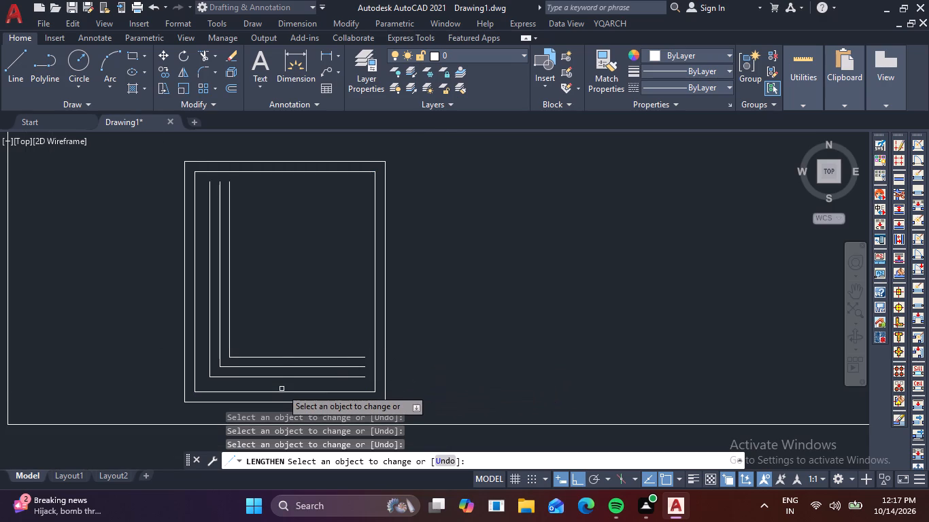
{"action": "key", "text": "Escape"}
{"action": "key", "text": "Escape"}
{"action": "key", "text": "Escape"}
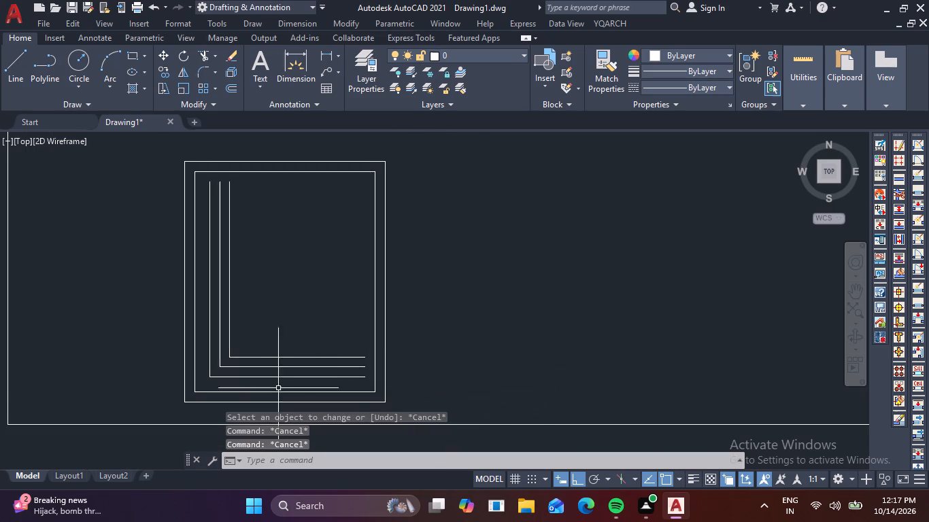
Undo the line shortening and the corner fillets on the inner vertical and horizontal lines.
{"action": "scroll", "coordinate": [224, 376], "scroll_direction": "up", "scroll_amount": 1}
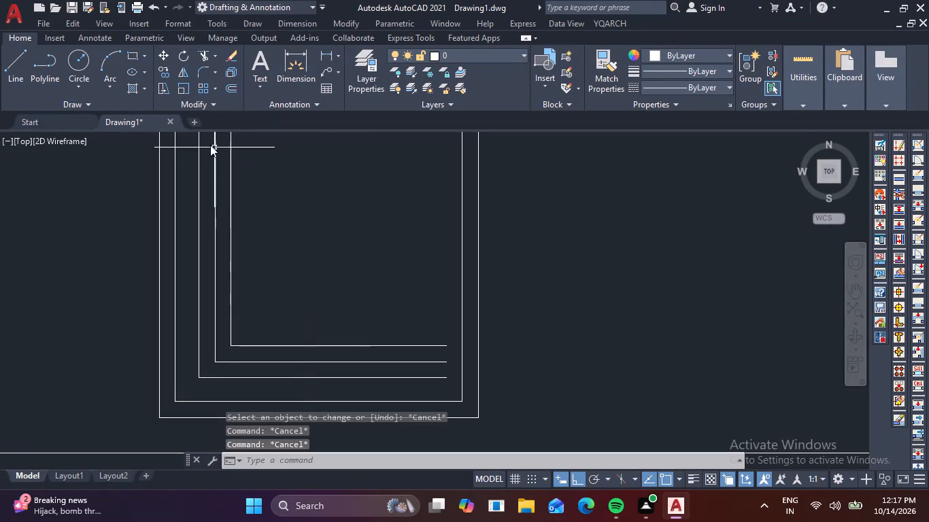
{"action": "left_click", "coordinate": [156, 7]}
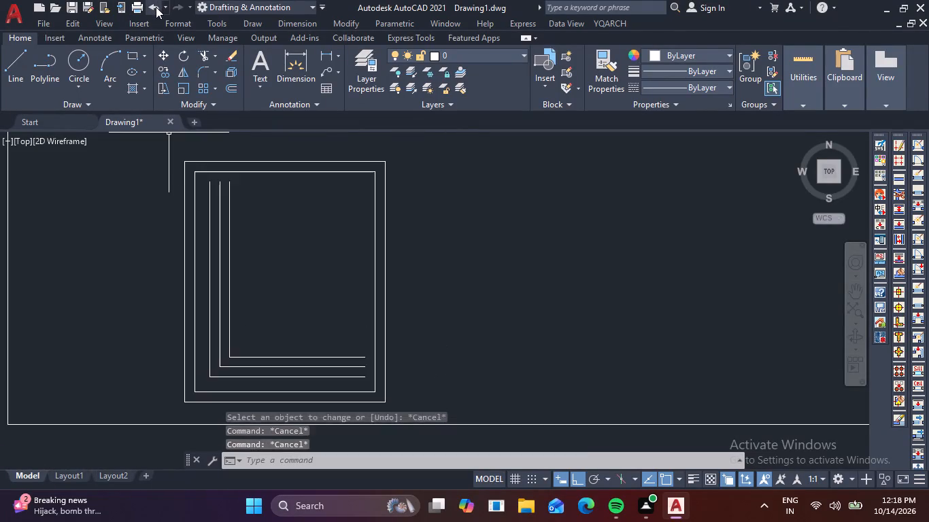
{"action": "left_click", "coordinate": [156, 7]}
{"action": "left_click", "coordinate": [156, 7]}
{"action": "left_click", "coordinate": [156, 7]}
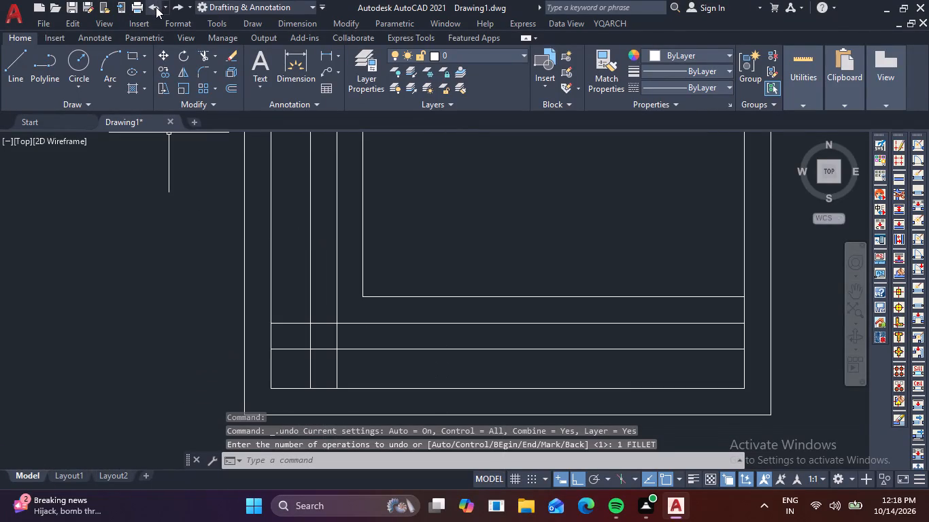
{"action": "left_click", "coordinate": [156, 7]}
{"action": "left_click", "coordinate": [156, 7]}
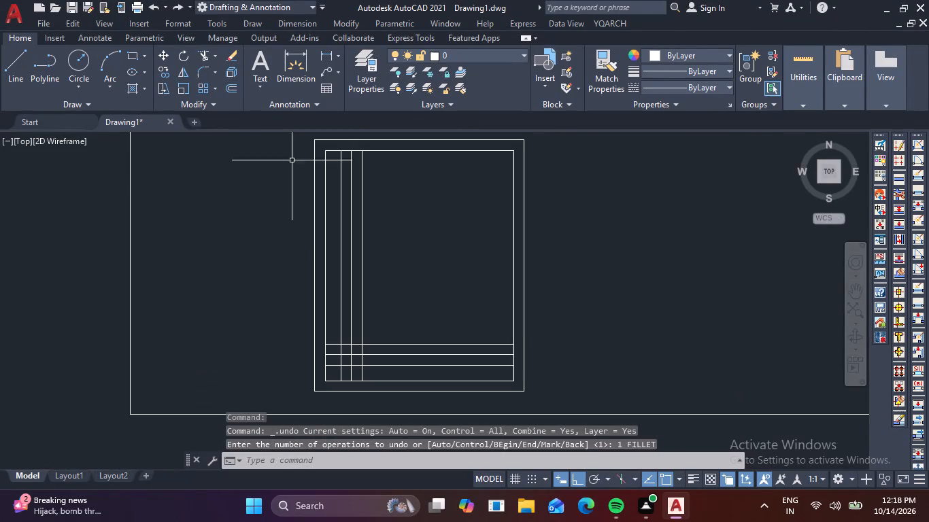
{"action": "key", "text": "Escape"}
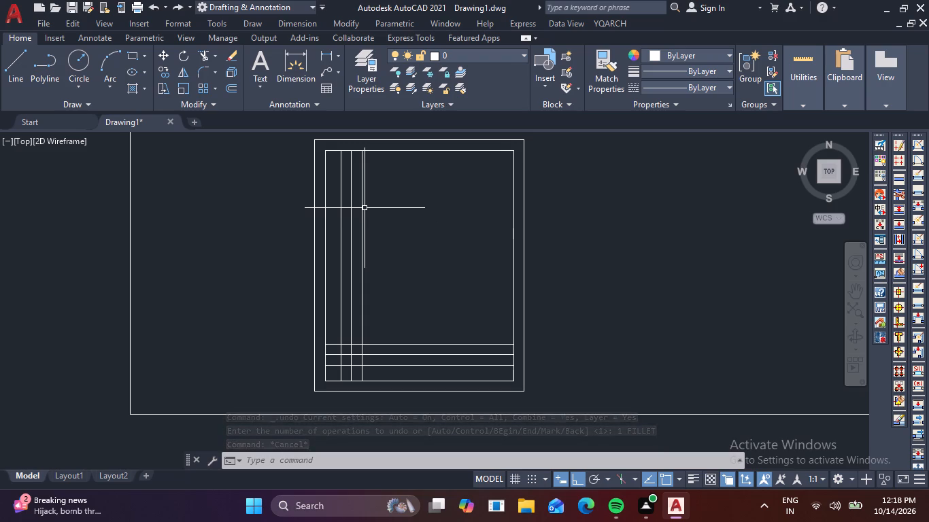
Shorten the top ends of the three inner vertical lines using Lengthen with a delta of -6".
{"action": "type", "text": "LEN"}
{"action": "key", "text": "space"}
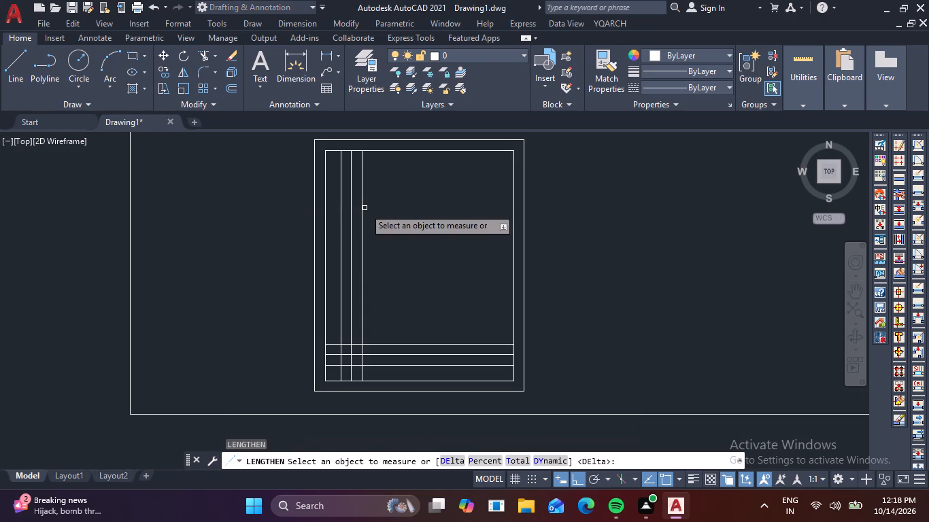
{"action": "left_click", "coordinate": [455, 457]}
{"action": "key", "text": "space"}
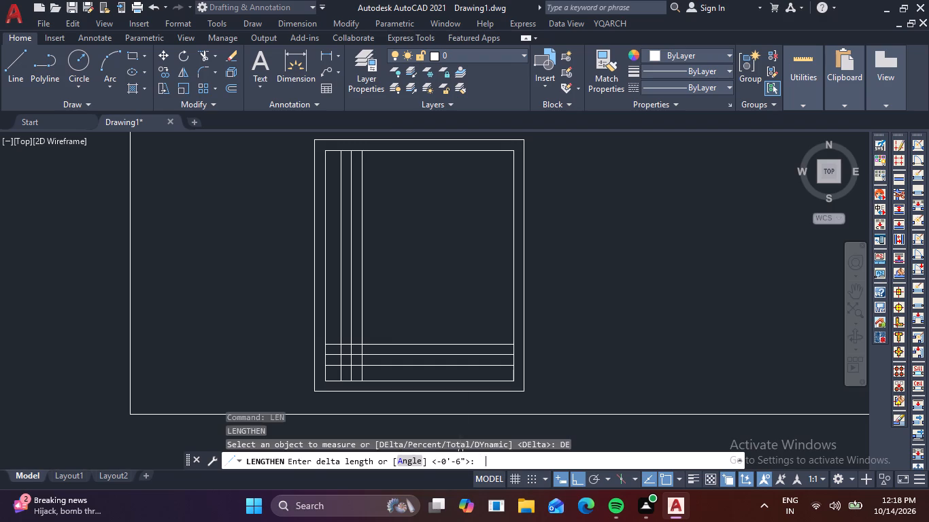
{"action": "scroll", "coordinate": [365, 160], "scroll_direction": "up", "scroll_amount": 3}
{"action": "middle_click_drag", "start_coordinate": [349, 163], "coordinate": [343, 278]}
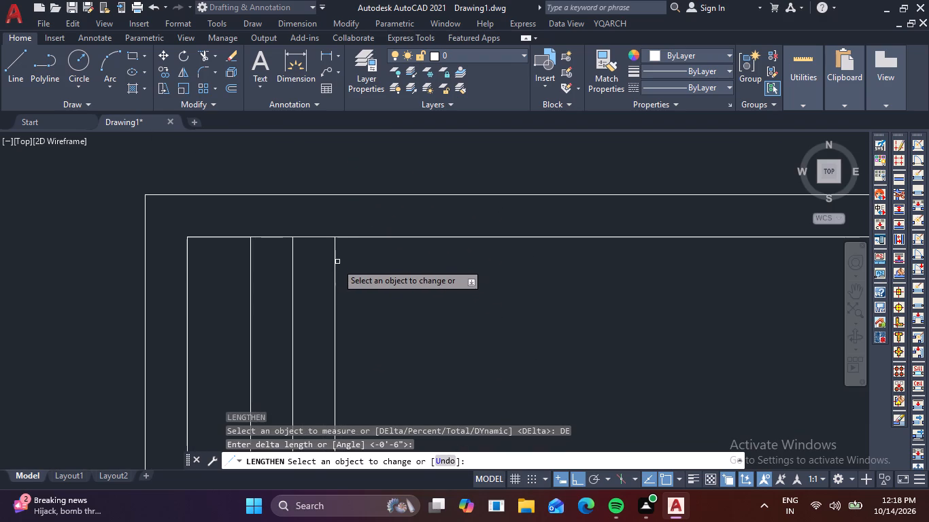
{"action": "left_click", "coordinate": [333, 268]}
{"action": "left_click", "coordinate": [290, 295]}
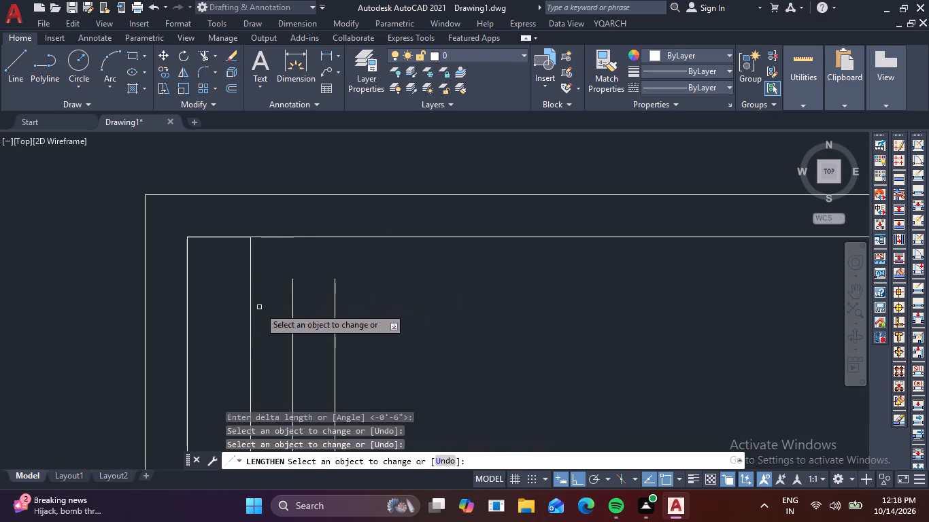
{"action": "left_click", "coordinate": [249, 313]}
Shorten the right ends of the three inner horizontal lines by the same 6" delta.
{"action": "scroll", "coordinate": [273, 311], "scroll_direction": "down", "scroll_amount": 2}
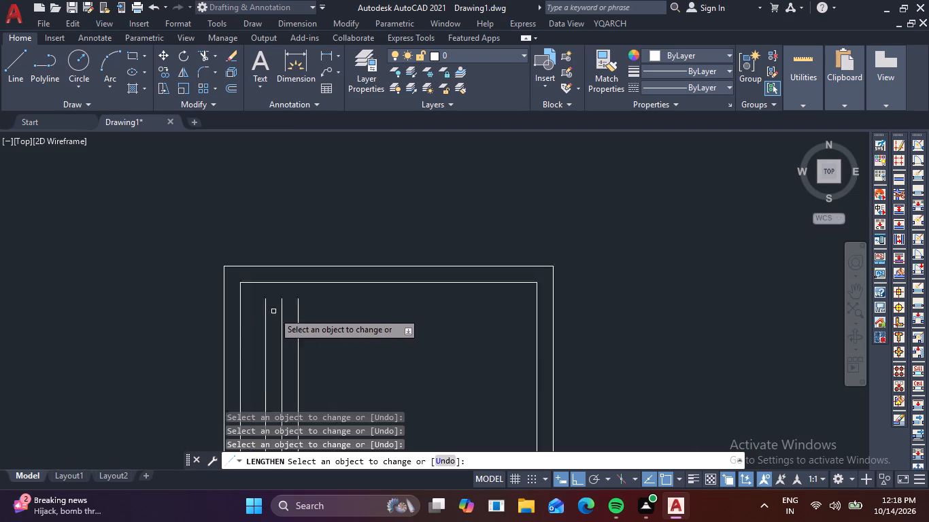
{"action": "scroll", "coordinate": [274, 312], "scroll_direction": "down", "scroll_amount": 2}
{"action": "middle_click_drag", "start_coordinate": [385, 368], "coordinate": [379, 218]}
{"action": "scroll", "coordinate": [371, 269], "scroll_direction": "up", "scroll_amount": 4}
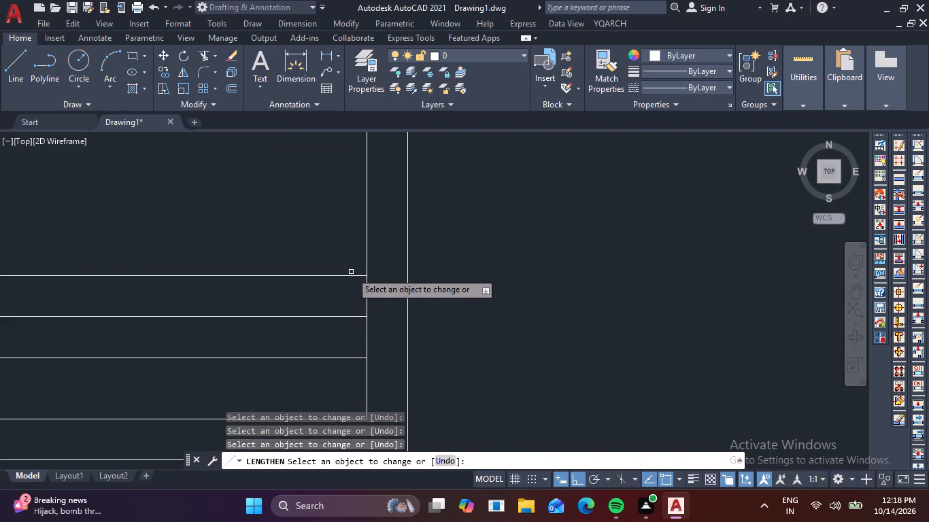
{"action": "left_click", "coordinate": [348, 273]}
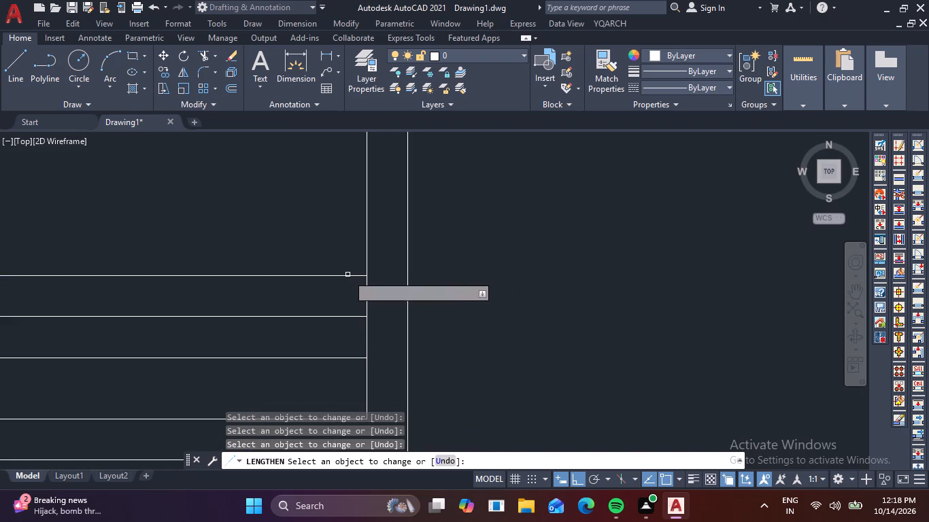
{"action": "left_click", "coordinate": [347, 277]}
{"action": "left_click", "coordinate": [352, 315]}
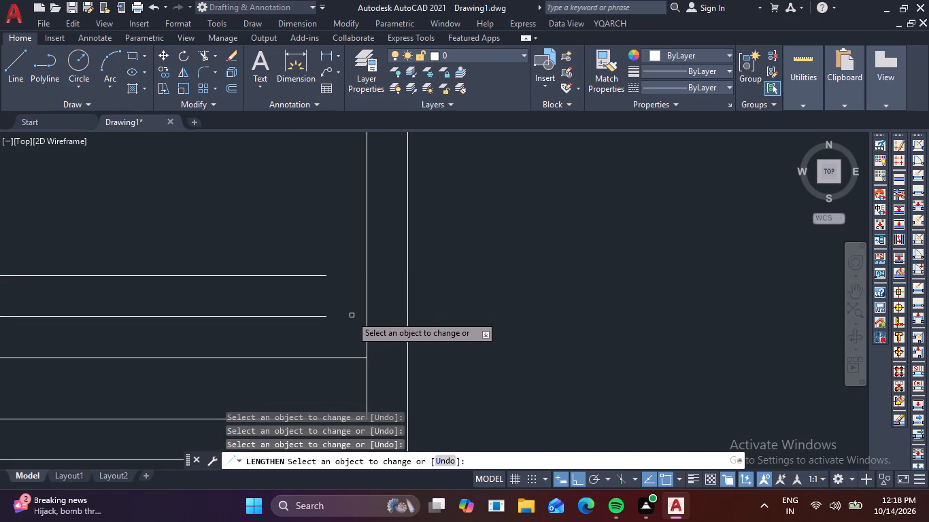
{"action": "left_click", "coordinate": [352, 358]}
Shorten the left ends of the three inner horizontal lines by the same 6" delta.
{"action": "scroll", "coordinate": [349, 358], "scroll_direction": "down", "scroll_amount": 3}
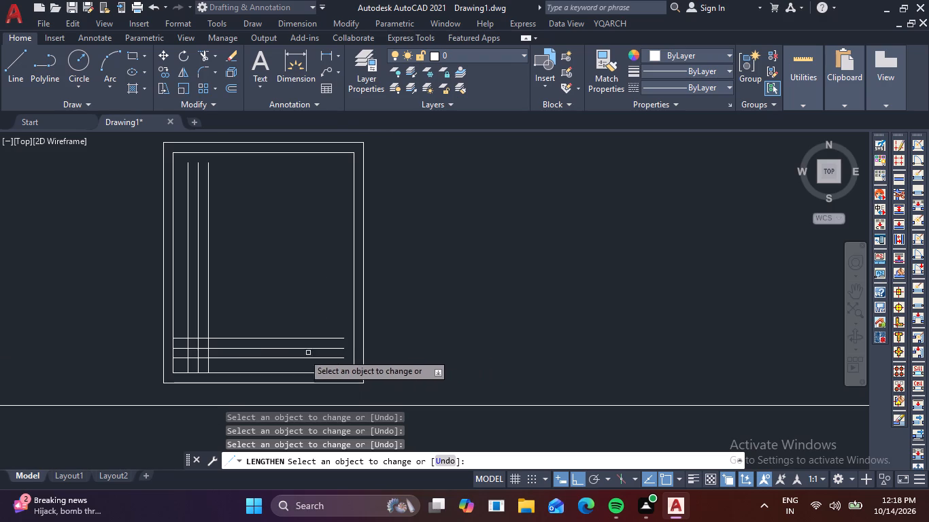
{"action": "scroll", "coordinate": [167, 351], "scroll_direction": "up", "scroll_amount": 4}
{"action": "middle_click_drag", "start_coordinate": [258, 269], "coordinate": [288, 221]}
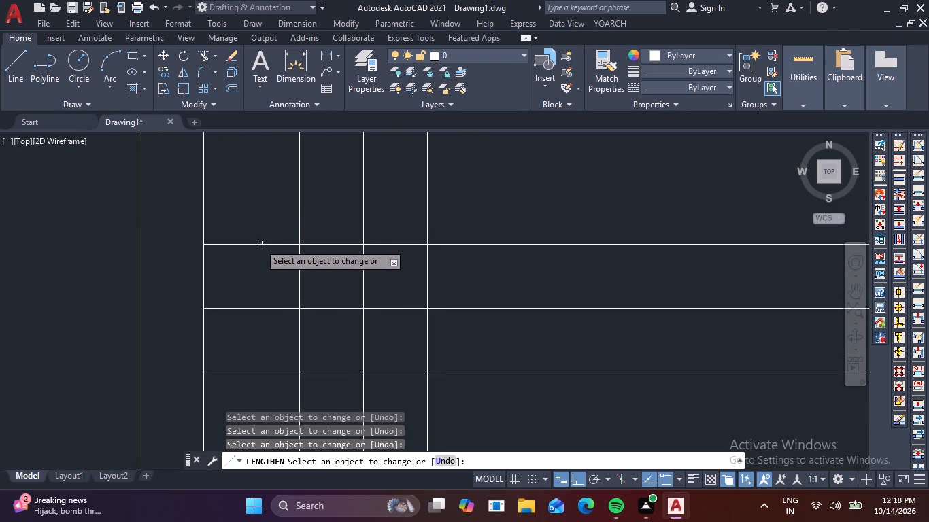
{"action": "left_click", "coordinate": [259, 244]}
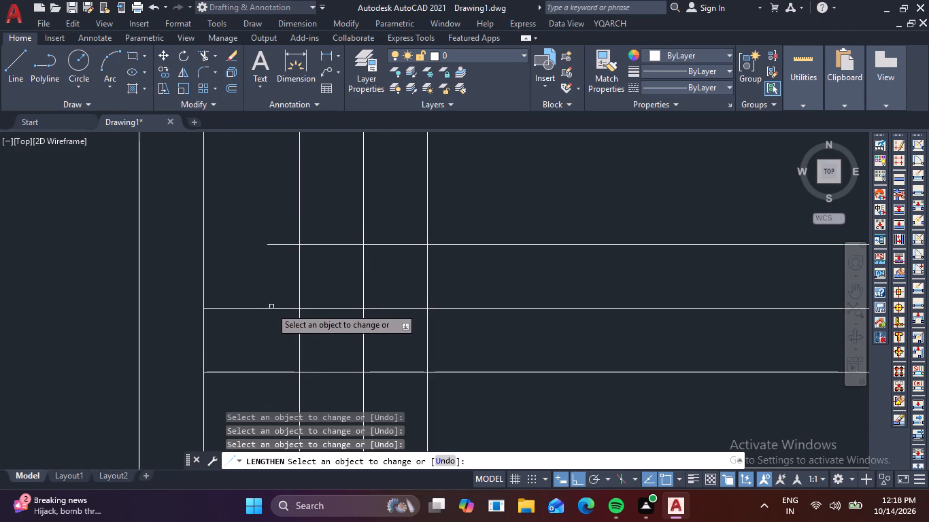
{"action": "left_click", "coordinate": [271, 307]}
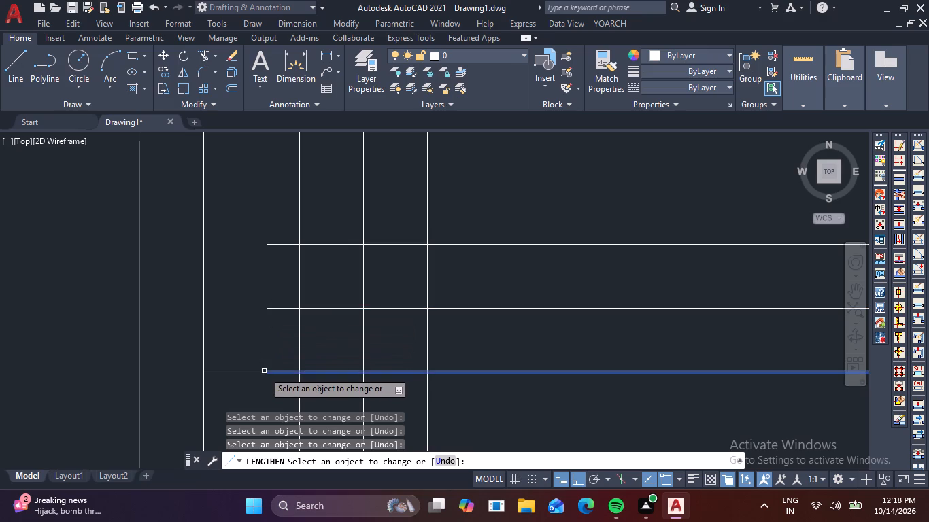
{"action": "left_click", "coordinate": [264, 371]}
{"action": "key", "text": "Escape"}
Shorten the bottom ends of the three inner vertical lines using Lengthen with the -6" delta.
{"action": "scroll", "coordinate": [209, 366], "scroll_direction": "down", "scroll_amount": 3}
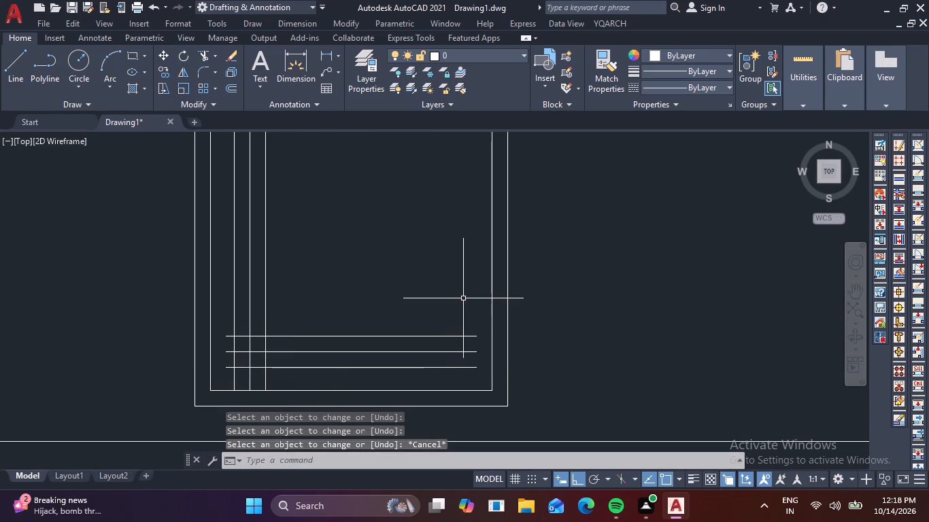
{"action": "scroll", "coordinate": [463, 297], "scroll_direction": "down", "scroll_amount": 1}
{"action": "middle_click_drag", "start_coordinate": [371, 364], "coordinate": [366, 333]}
{"action": "key", "text": "space"}
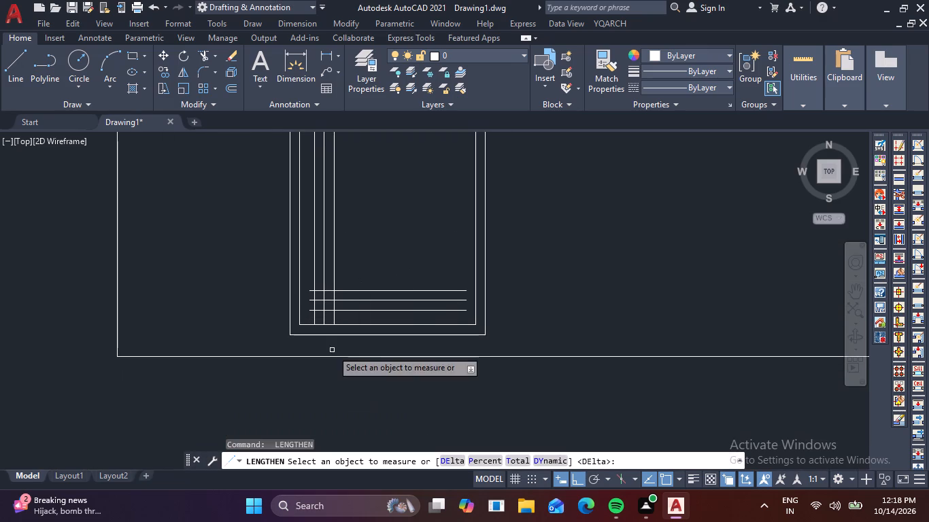
{"action": "left_click", "coordinate": [451, 464]}
{"action": "key", "text": "space"}
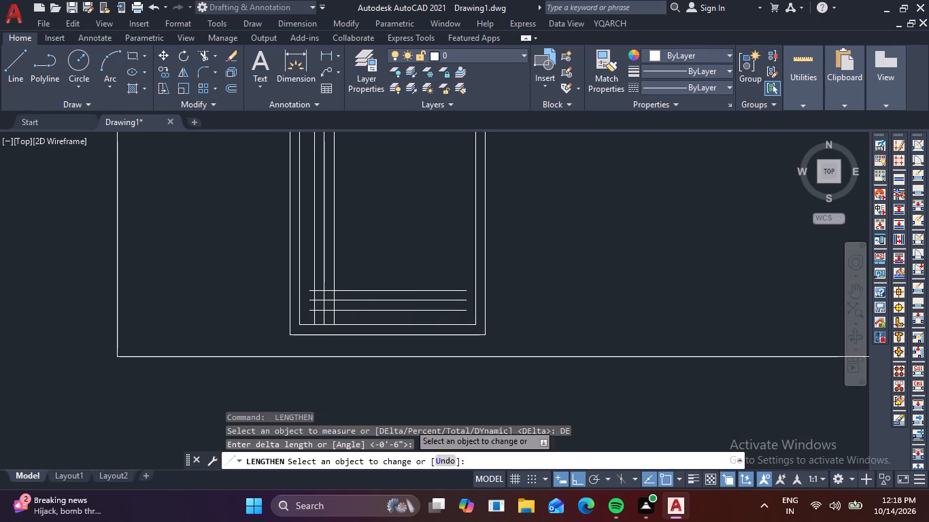
{"action": "scroll", "coordinate": [367, 369], "scroll_direction": "up", "scroll_amount": 3}
{"action": "middle_click_drag", "start_coordinate": [260, 234], "coordinate": [309, 268]}
{"action": "scroll", "coordinate": [277, 238], "scroll_direction": "up", "scroll_amount": 1}
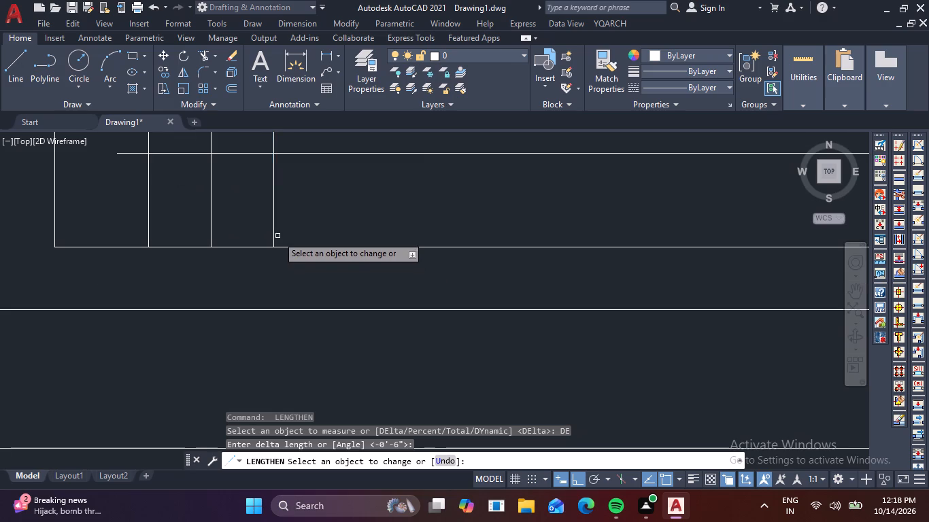
{"action": "left_click", "coordinate": [274, 224]}
{"action": "left_click", "coordinate": [210, 232]}
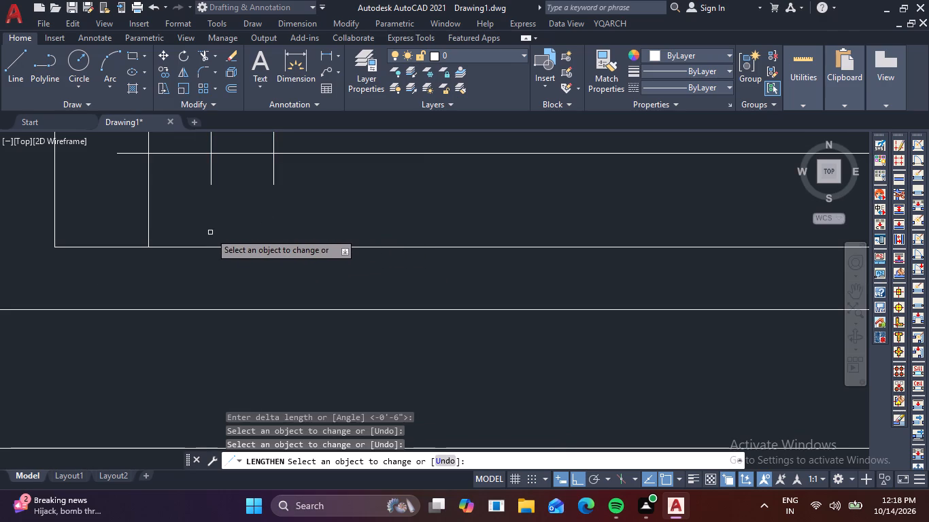
{"action": "left_click", "coordinate": [146, 230]}
{"action": "key", "text": "Escape"}
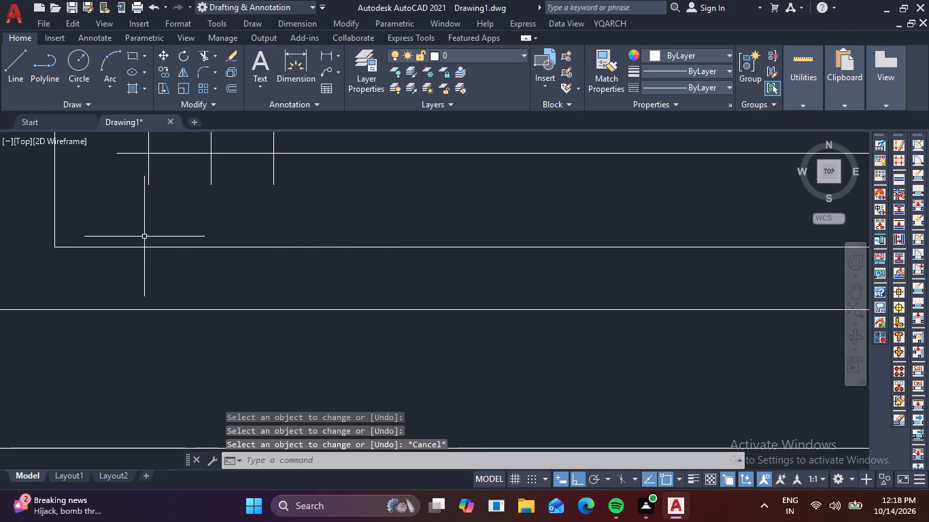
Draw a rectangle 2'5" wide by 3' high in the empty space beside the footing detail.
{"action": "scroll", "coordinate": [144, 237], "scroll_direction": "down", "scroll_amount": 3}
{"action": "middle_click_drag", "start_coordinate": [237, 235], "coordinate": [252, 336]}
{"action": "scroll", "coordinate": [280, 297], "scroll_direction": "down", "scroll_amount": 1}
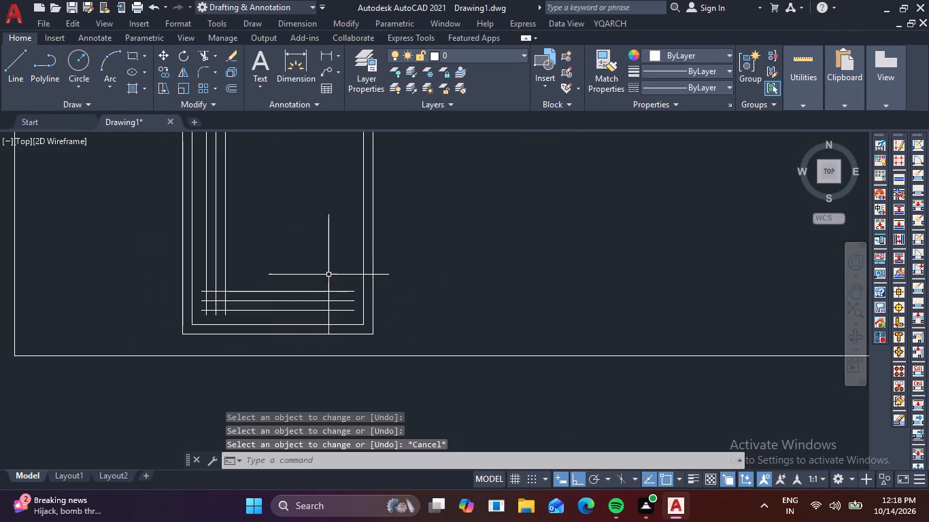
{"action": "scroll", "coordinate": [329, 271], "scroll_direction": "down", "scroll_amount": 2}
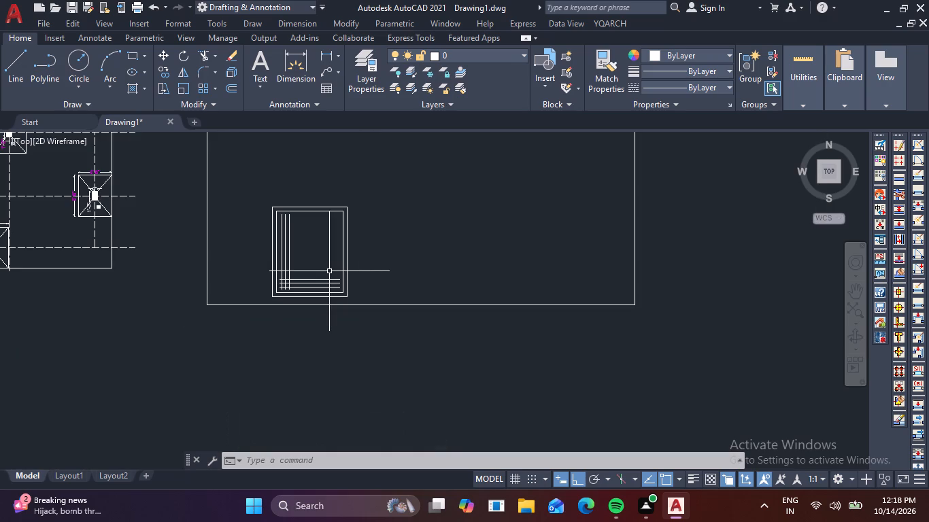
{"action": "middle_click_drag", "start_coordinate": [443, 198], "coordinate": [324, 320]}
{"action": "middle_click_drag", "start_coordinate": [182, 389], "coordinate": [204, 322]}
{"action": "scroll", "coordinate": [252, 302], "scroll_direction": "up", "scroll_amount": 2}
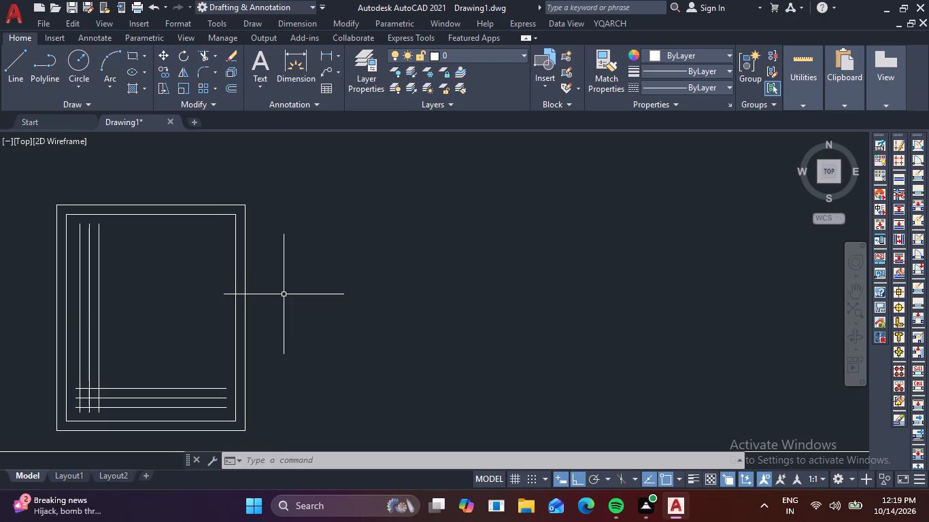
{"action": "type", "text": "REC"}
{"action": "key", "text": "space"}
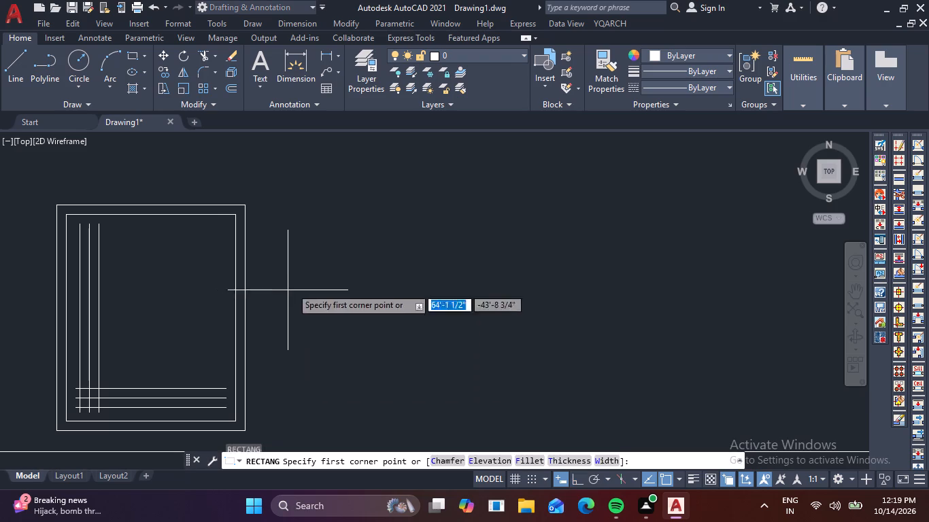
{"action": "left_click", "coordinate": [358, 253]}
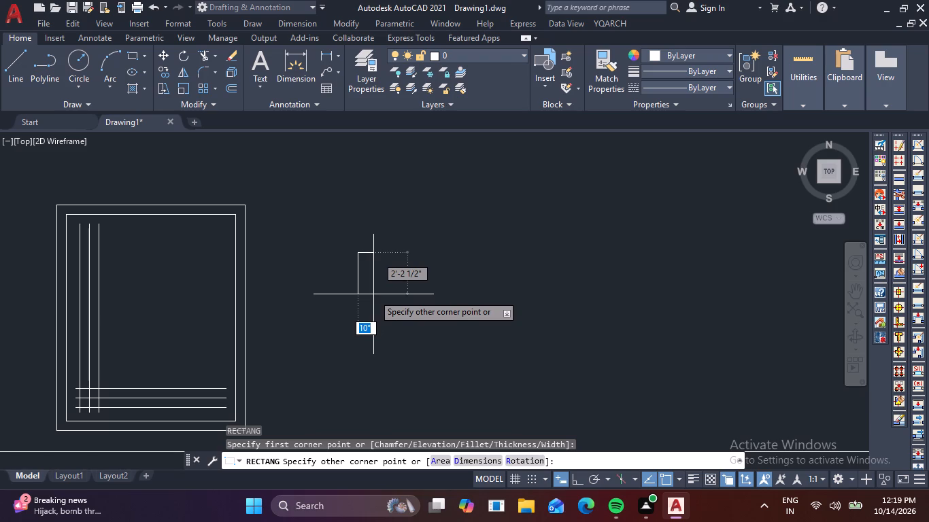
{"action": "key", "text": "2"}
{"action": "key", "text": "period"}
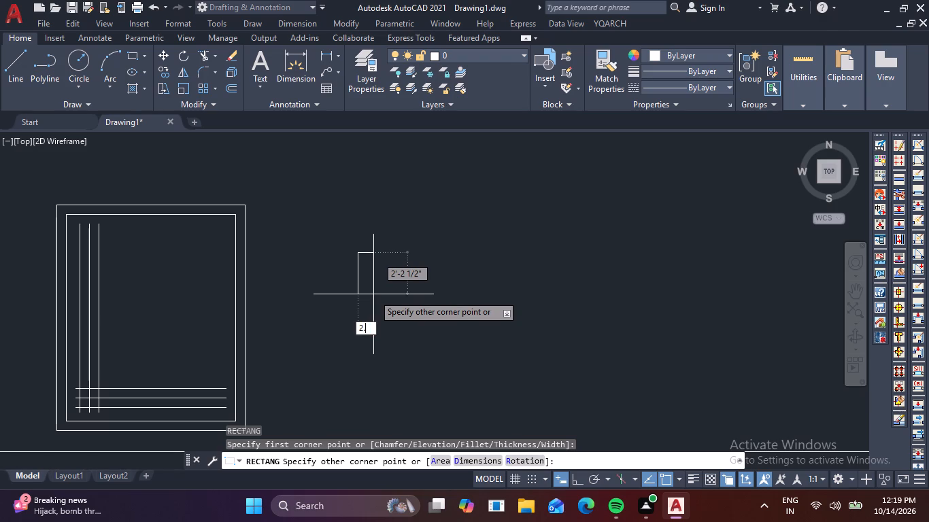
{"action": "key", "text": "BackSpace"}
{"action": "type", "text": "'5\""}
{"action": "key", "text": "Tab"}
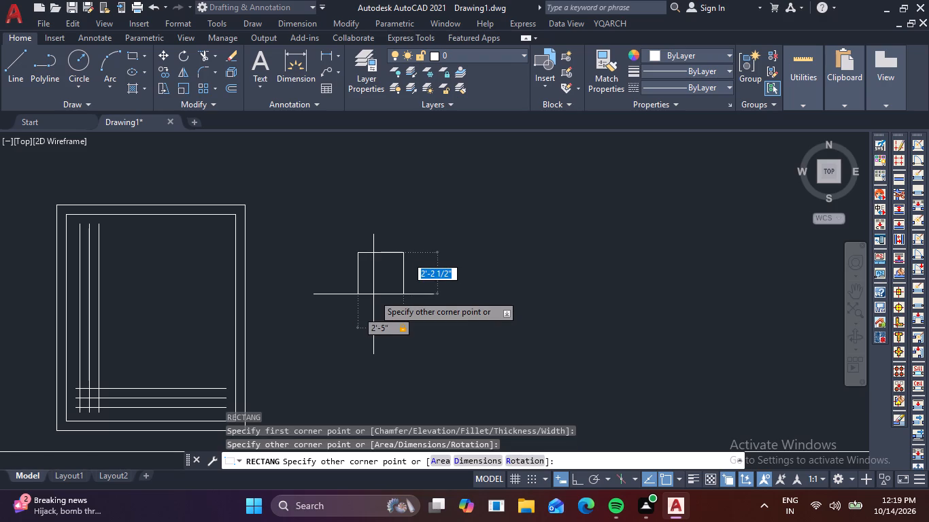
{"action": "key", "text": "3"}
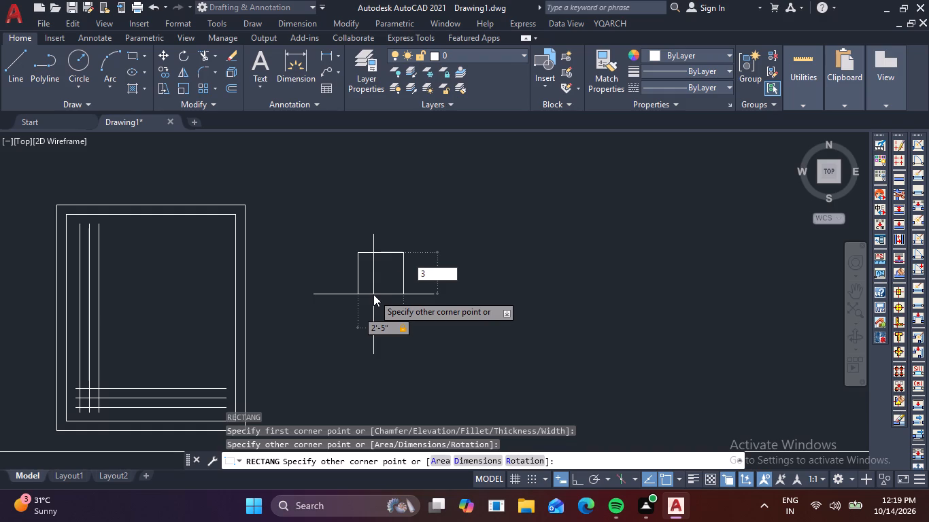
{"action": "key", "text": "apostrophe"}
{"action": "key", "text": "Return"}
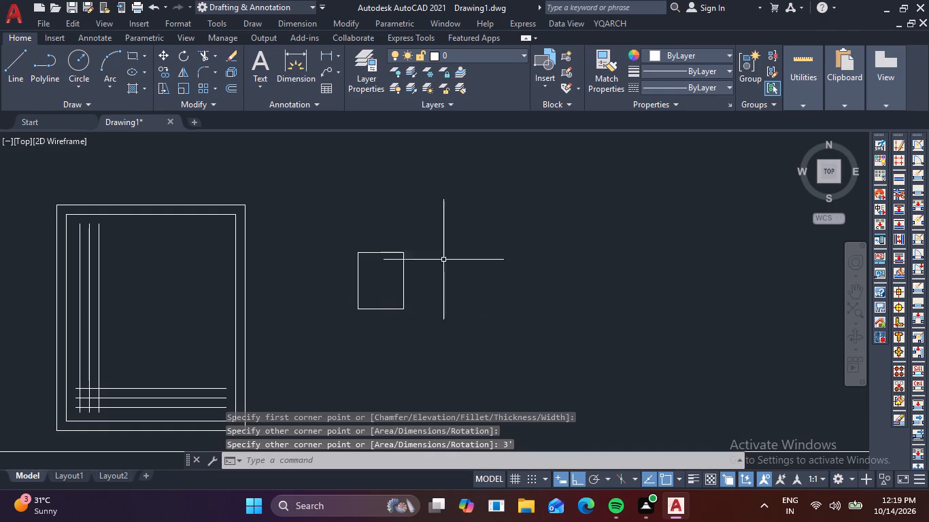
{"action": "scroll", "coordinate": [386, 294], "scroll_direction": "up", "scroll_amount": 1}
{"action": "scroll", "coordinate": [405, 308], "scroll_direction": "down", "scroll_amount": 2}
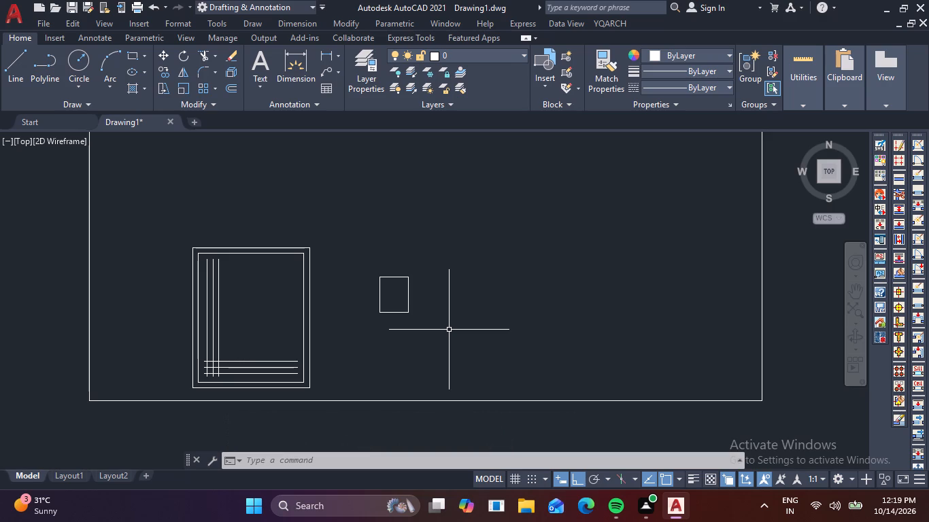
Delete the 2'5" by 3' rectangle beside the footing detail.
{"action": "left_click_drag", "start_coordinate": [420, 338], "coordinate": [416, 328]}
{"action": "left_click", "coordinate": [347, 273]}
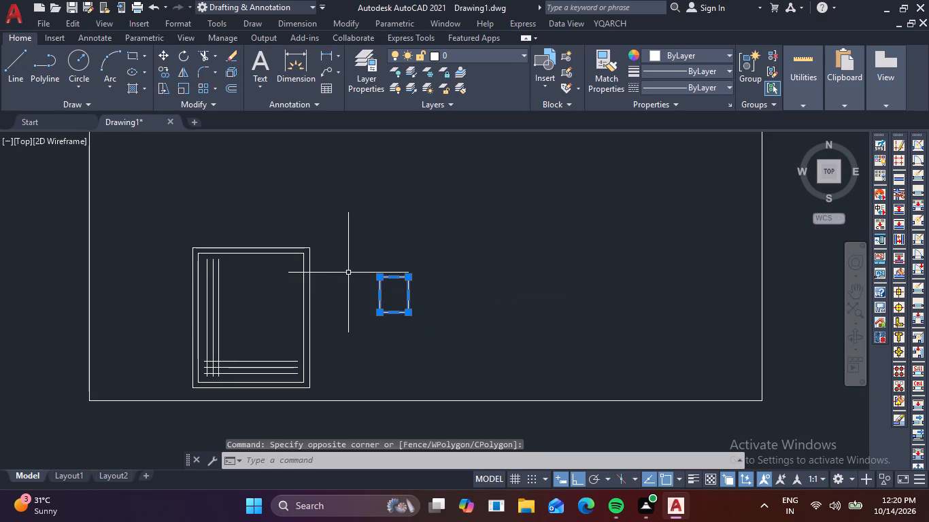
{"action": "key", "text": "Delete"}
Draw a rectangle 1'6" wide by 3' high in the empty space beside the footing detail.
{"action": "type", "text": "REC"}
{"action": "key", "text": "space"}
{"action": "left_click", "coordinate": [374, 260]}
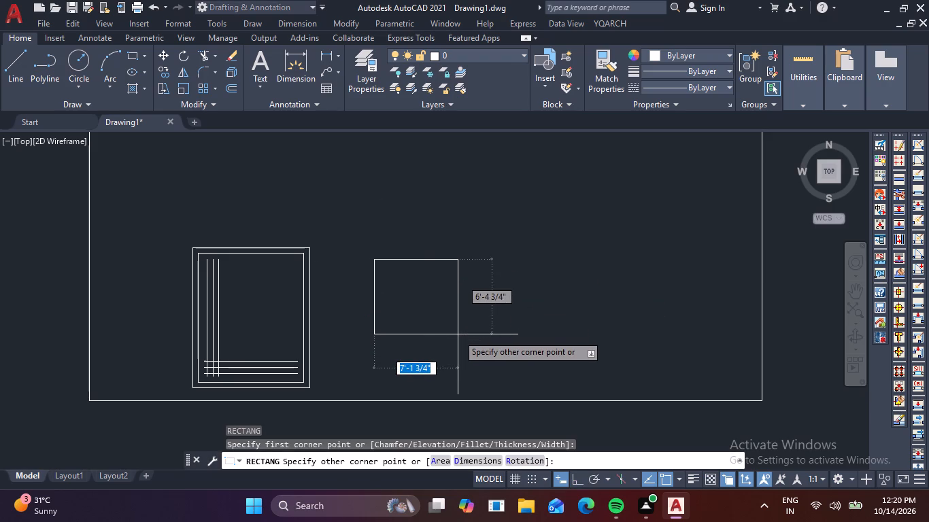
{"action": "type", "text": "1'"}
{"action": "type", "text": "6\""}
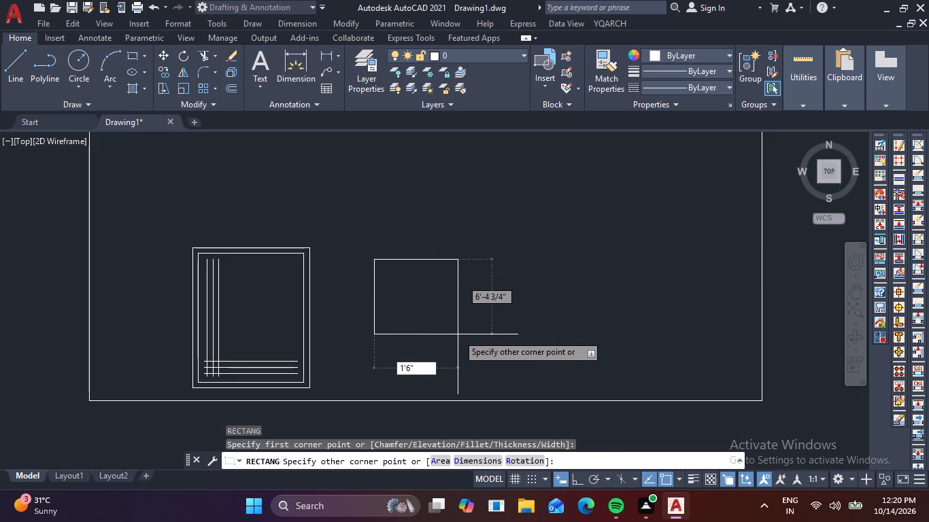
{"action": "key", "text": "Tab"}
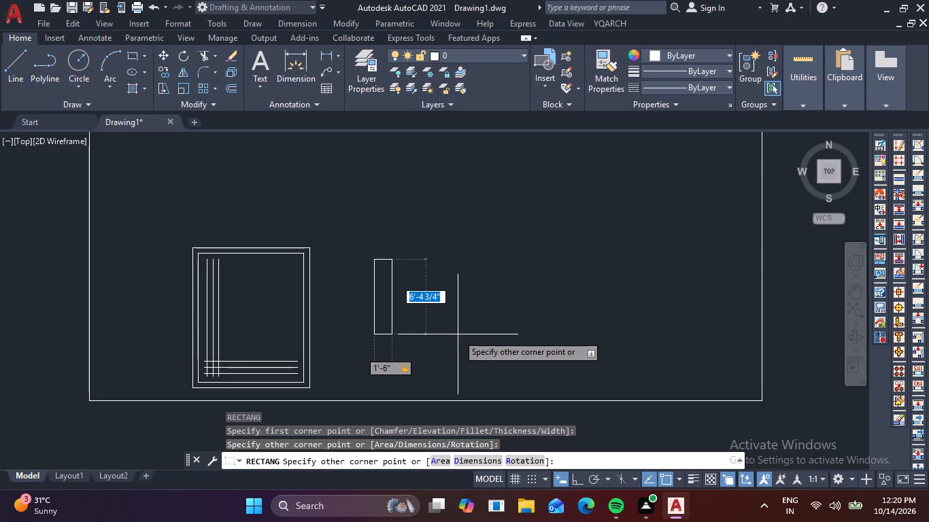
{"action": "type", "text": "3'"}
{"action": "key", "text": "Return"}
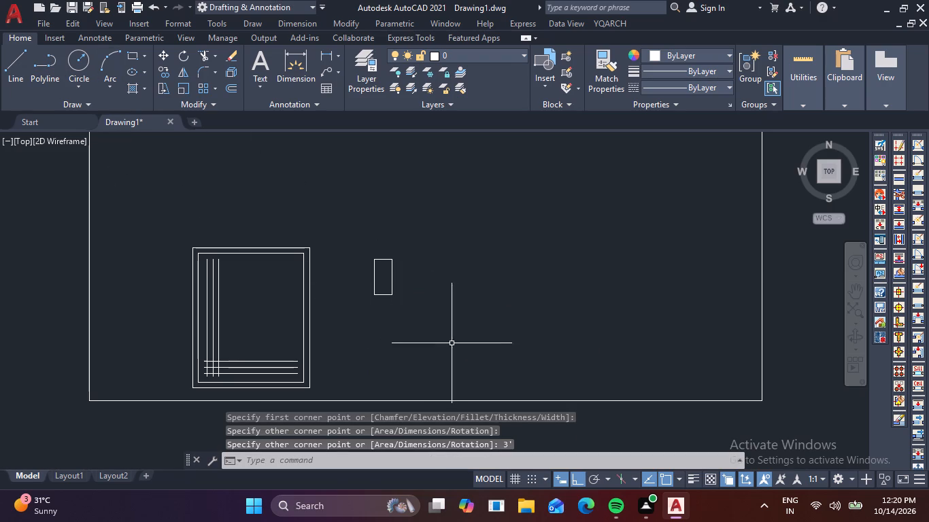
Move the 1'6" by 3' rectangle by its centre to the centre of the footing frame, with Ortho off.
{"action": "left_click_drag", "start_coordinate": [407, 301], "coordinate": [393, 292]}
{"action": "left_click", "coordinate": [331, 221]}
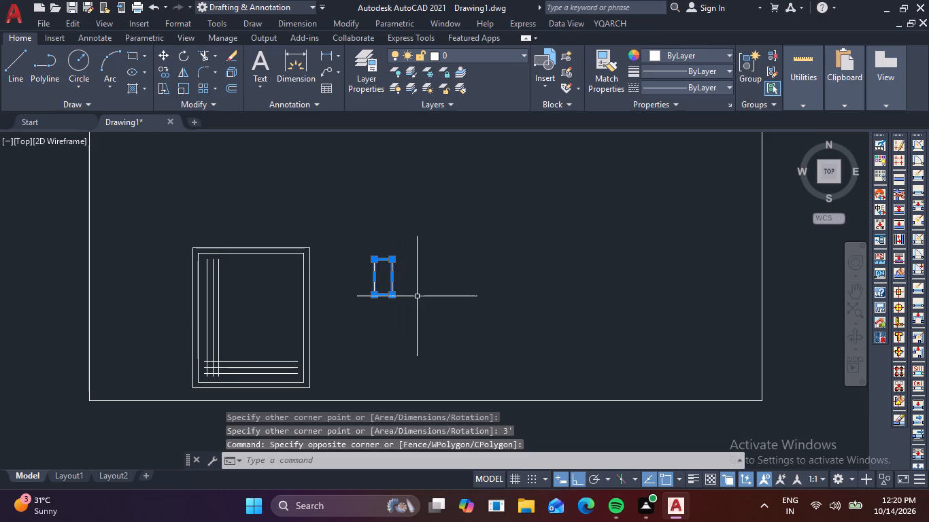
{"action": "key", "text": "m"}
{"action": "key", "text": "space"}
{"action": "left_click", "coordinate": [383, 279]}
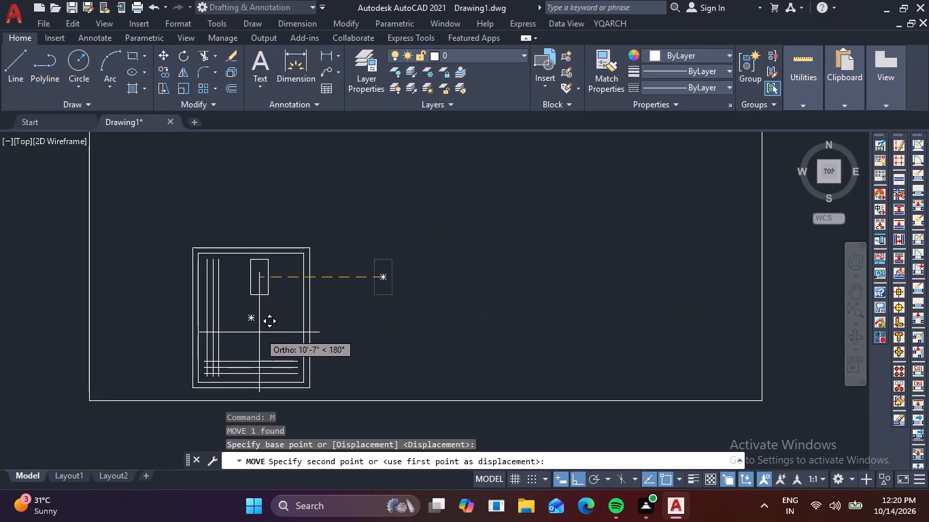
{"action": "key", "text": "F8"}
{"action": "left_click", "coordinate": [252, 315]}
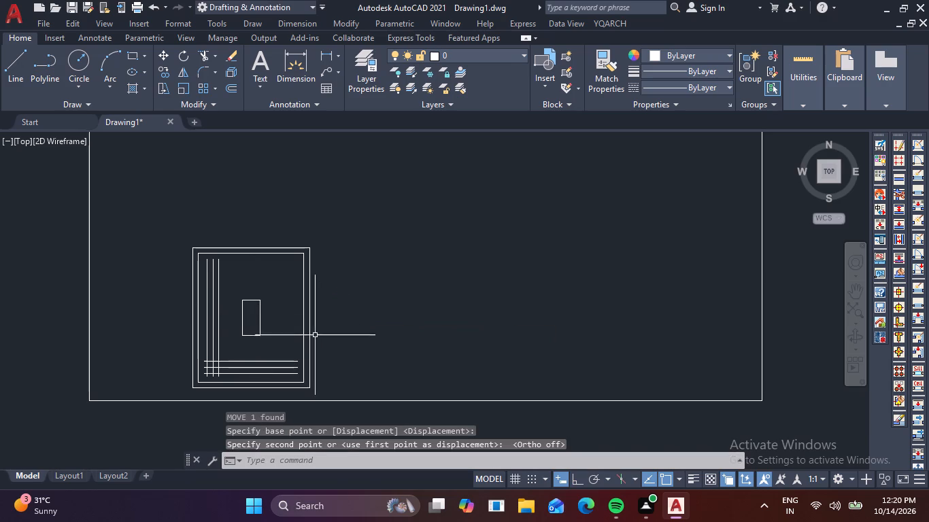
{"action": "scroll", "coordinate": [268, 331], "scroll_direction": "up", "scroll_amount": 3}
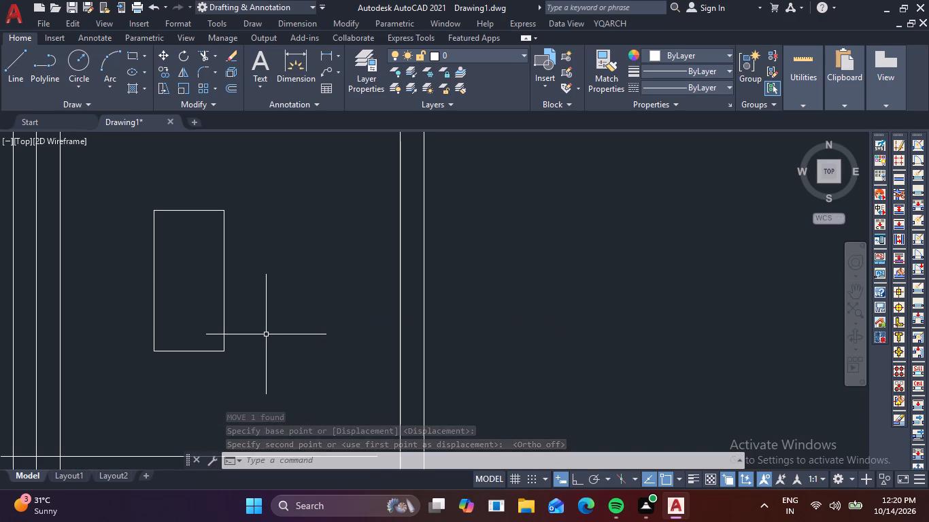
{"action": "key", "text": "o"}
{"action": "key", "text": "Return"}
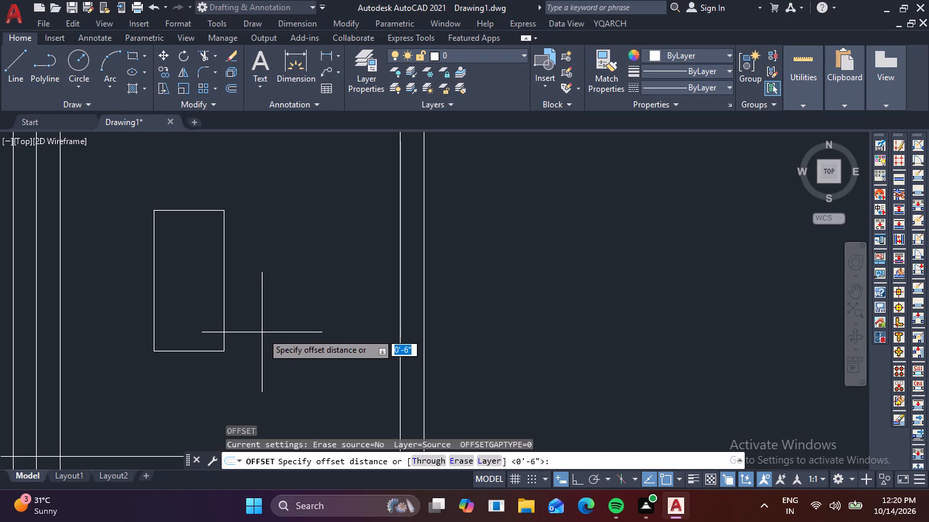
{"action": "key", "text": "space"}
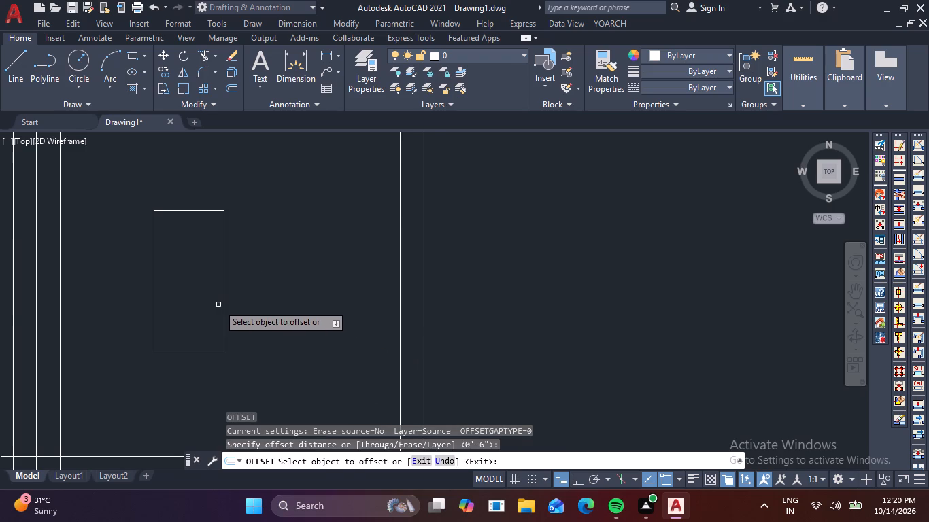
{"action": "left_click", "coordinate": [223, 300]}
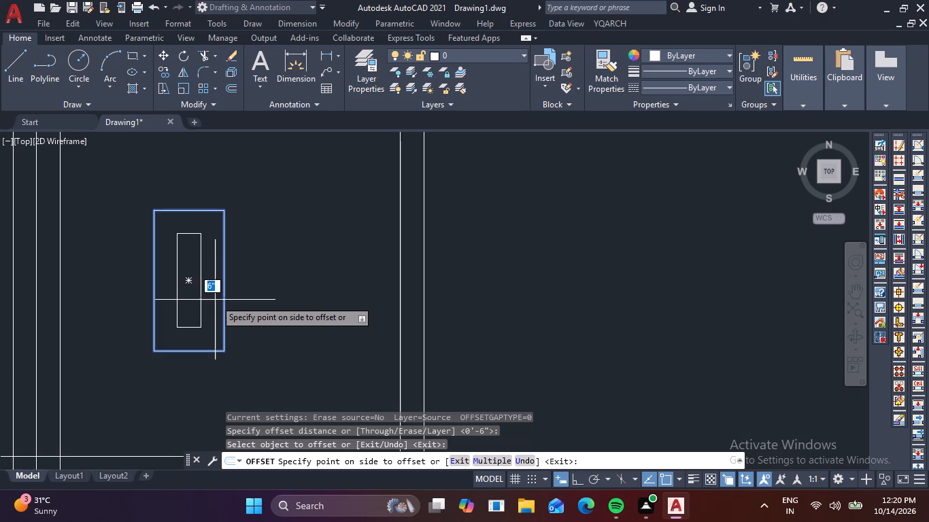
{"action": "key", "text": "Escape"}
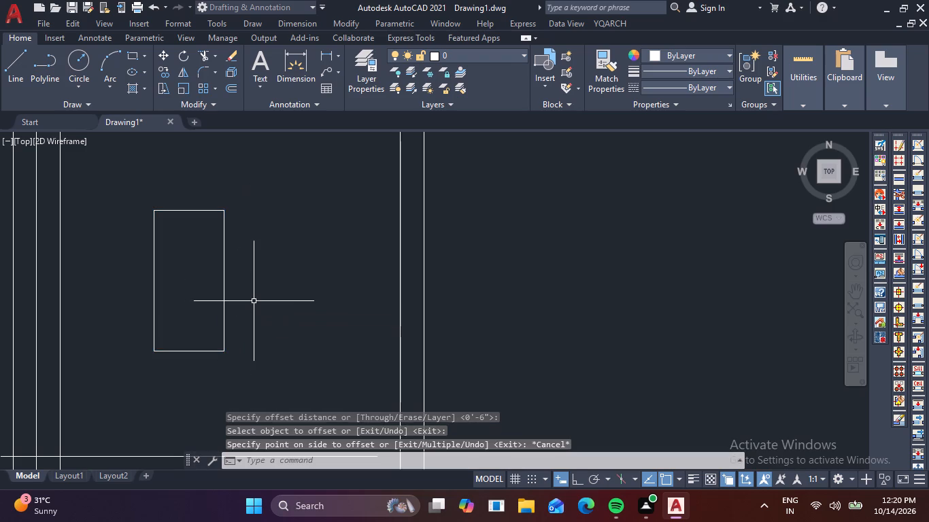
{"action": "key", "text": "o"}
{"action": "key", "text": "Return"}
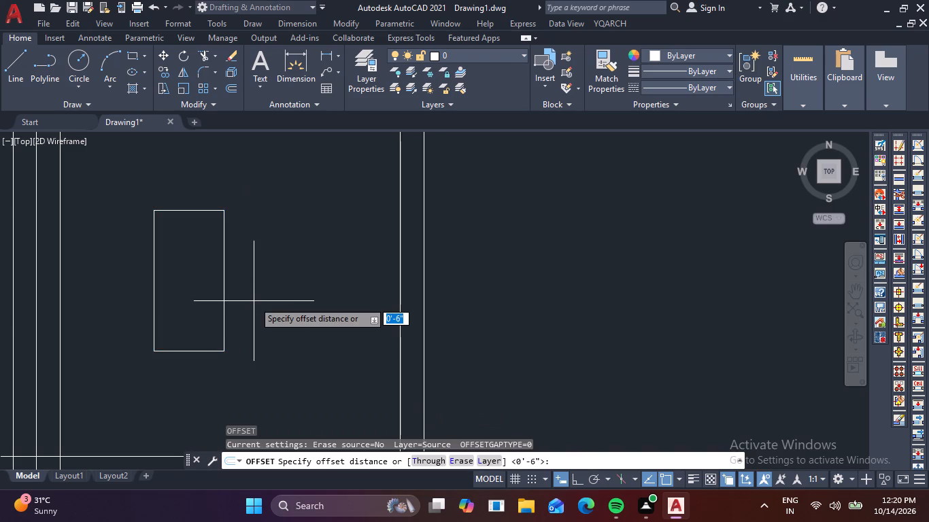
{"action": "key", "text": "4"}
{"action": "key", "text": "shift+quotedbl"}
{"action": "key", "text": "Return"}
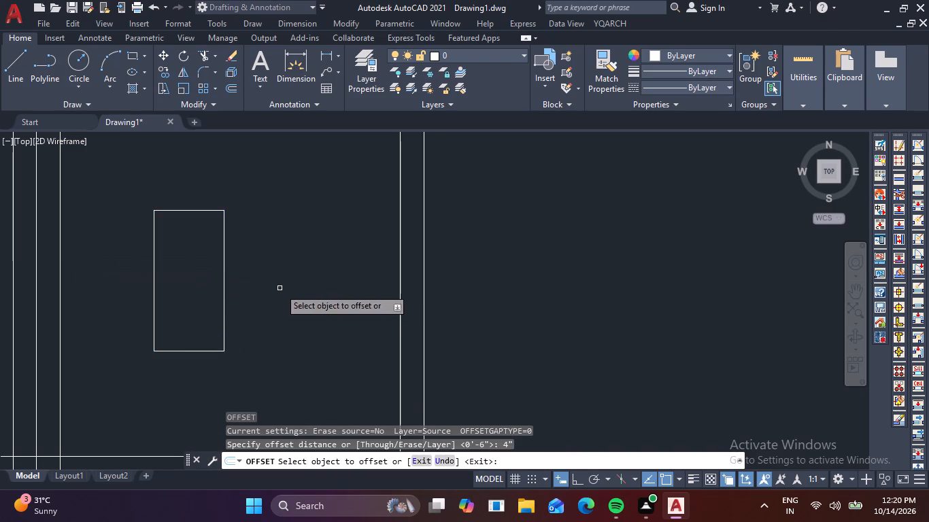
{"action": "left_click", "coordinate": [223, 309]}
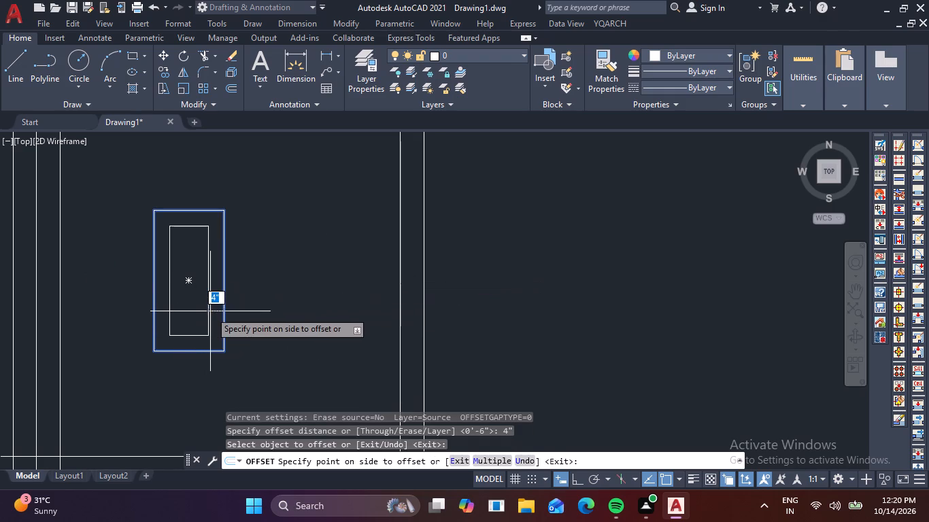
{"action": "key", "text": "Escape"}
Offset the 1'6" by 3' column rectangle 3" inward.
{"action": "key", "text": "o"}
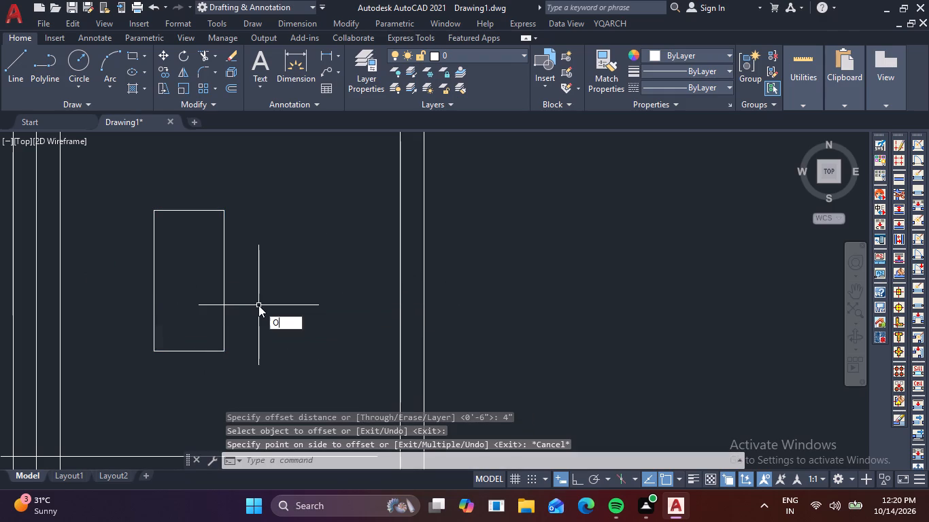
{"action": "key", "text": "Return"}
{"action": "type", "text": "3\""}
{"action": "key", "text": "Return"}
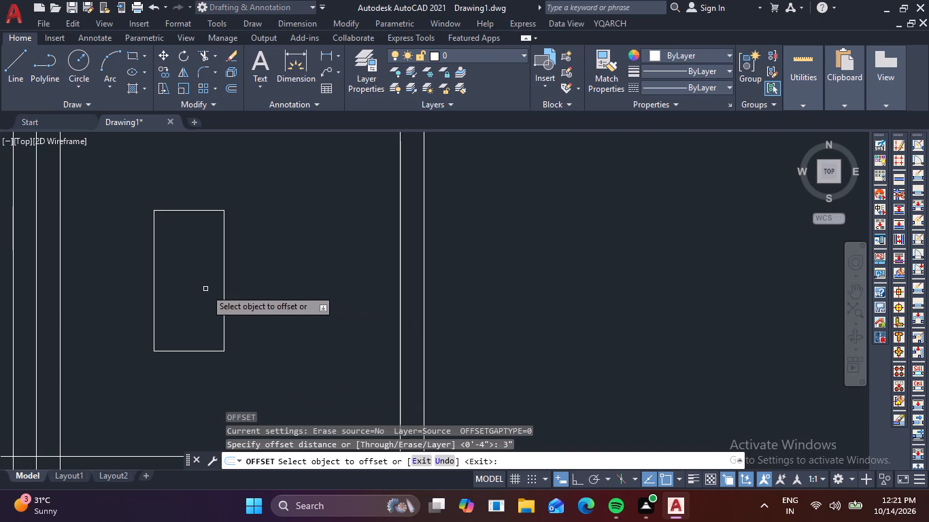
{"action": "left_click", "coordinate": [225, 276]}
{"action": "left_click", "coordinate": [187, 299]}
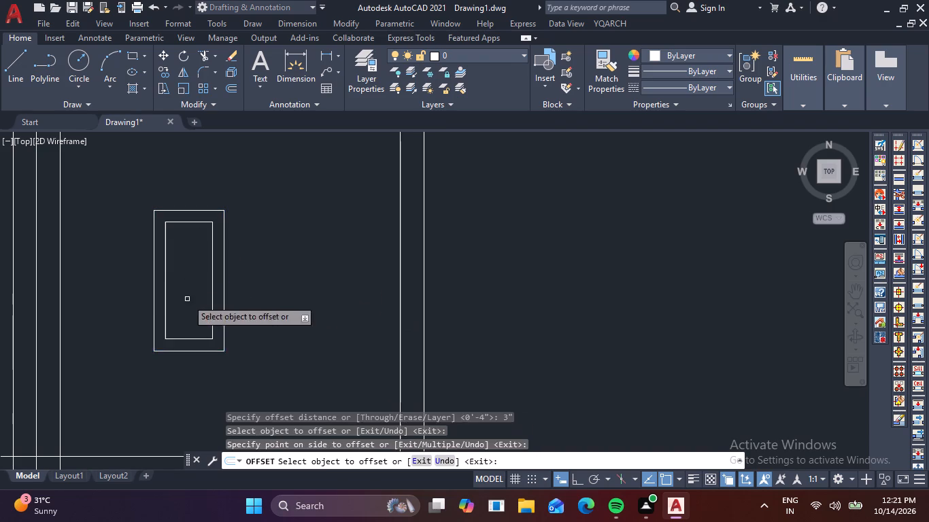
{"action": "key", "text": "Escape"}
{"action": "key", "text": "Escape"}
{"action": "key", "text": "Escape"}
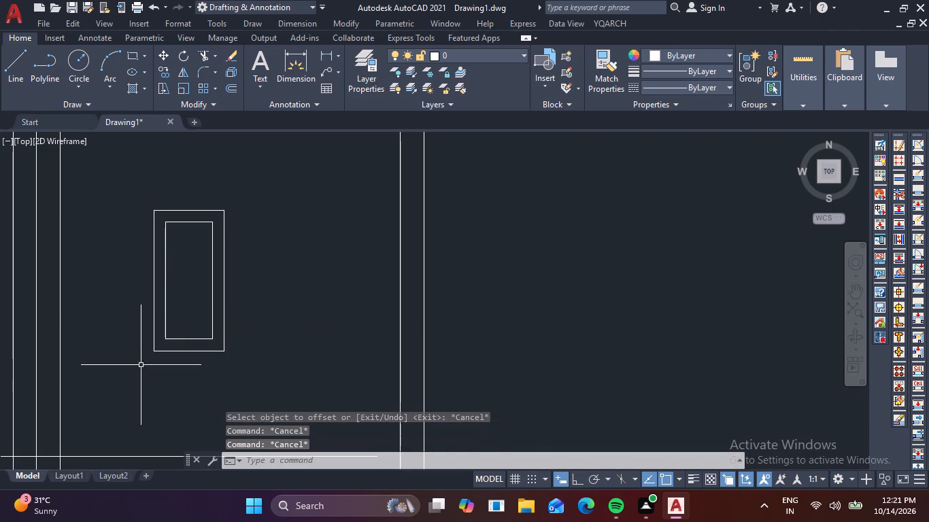
Draw a circle of about 3/4" radius inside the upper part of the column's inner rectangle.
{"action": "scroll", "coordinate": [167, 248], "scroll_direction": "up", "scroll_amount": 3}
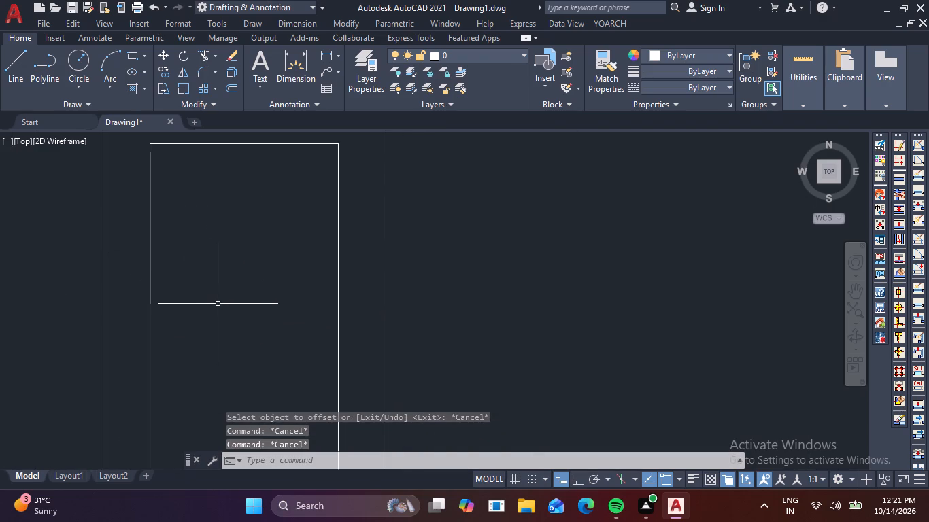
{"action": "type", "text": "C"}
{"action": "key", "text": "space"}
{"action": "left_click", "coordinate": [205, 251]}
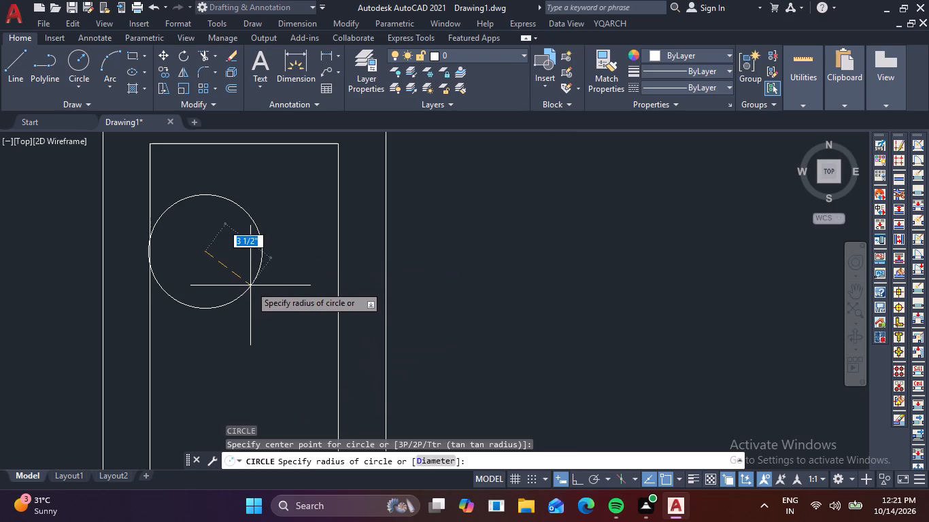
{"action": "left_click", "coordinate": [216, 243]}
Move the circle by its quadrant points, with Ortho on, into the inner rectangle's top-left corner so it touches both edges.
{"action": "left_click", "coordinate": [216, 265]}
{"action": "left_click", "coordinate": [205, 253]}
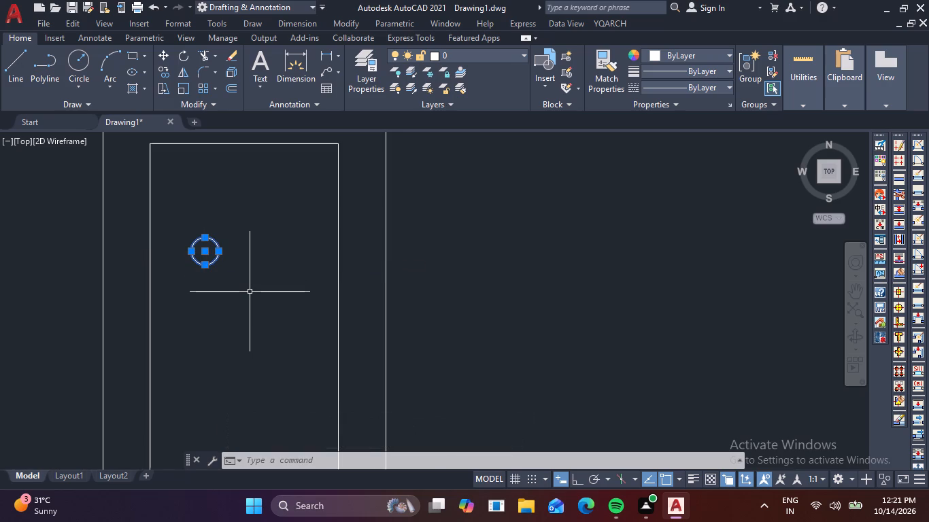
{"action": "type", "text": "M"}
{"action": "key", "text": "space"}
{"action": "key", "text": "F8"}
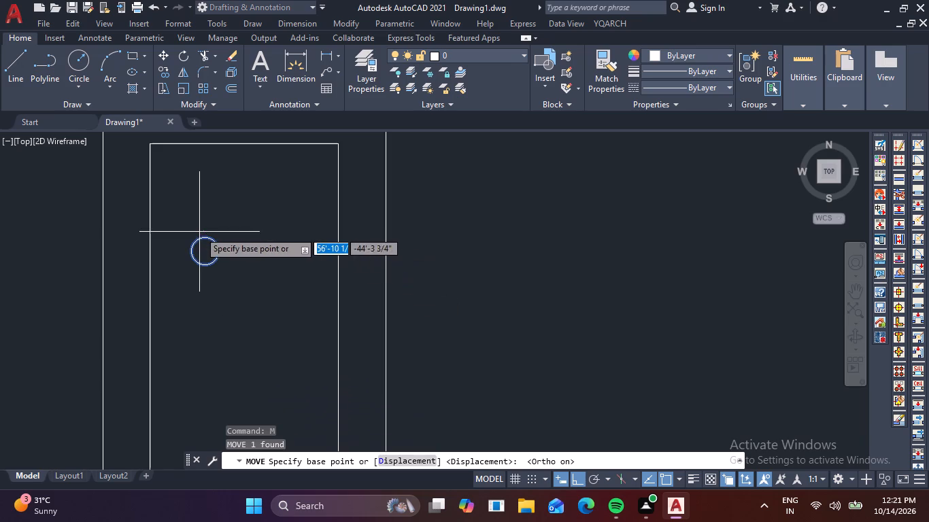
{"action": "left_click", "coordinate": [205, 234]}
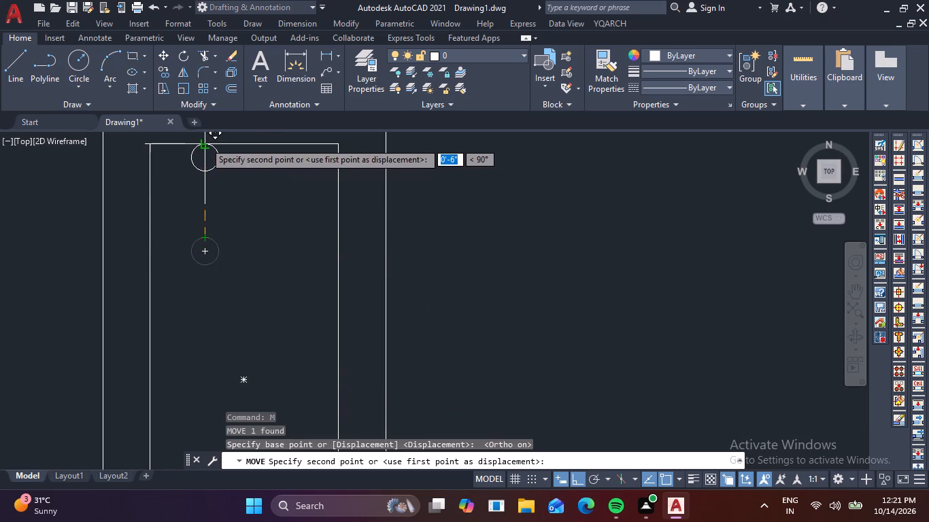
{"action": "left_click", "coordinate": [205, 142]}
{"action": "left_click_drag", "start_coordinate": [220, 194], "coordinate": [216, 184]}
{"action": "left_click", "coordinate": [201, 165]}
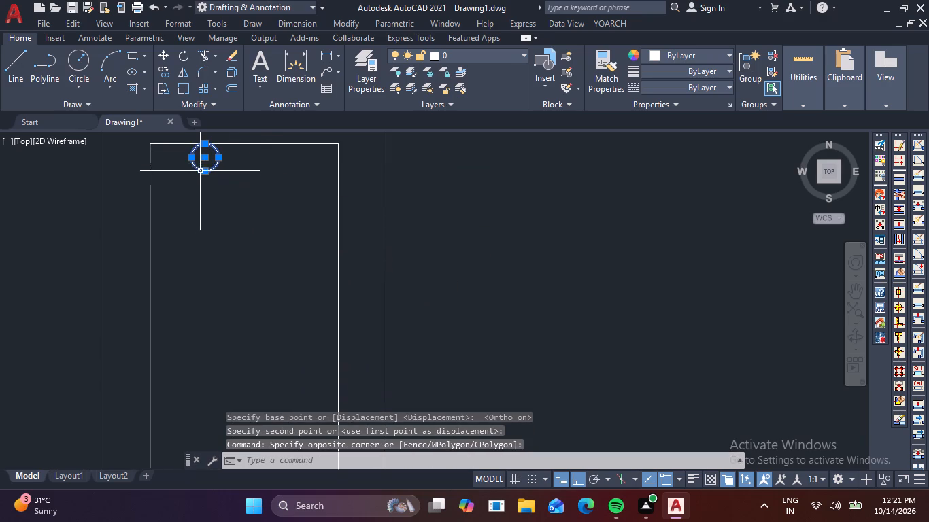
{"action": "key", "text": "m"}
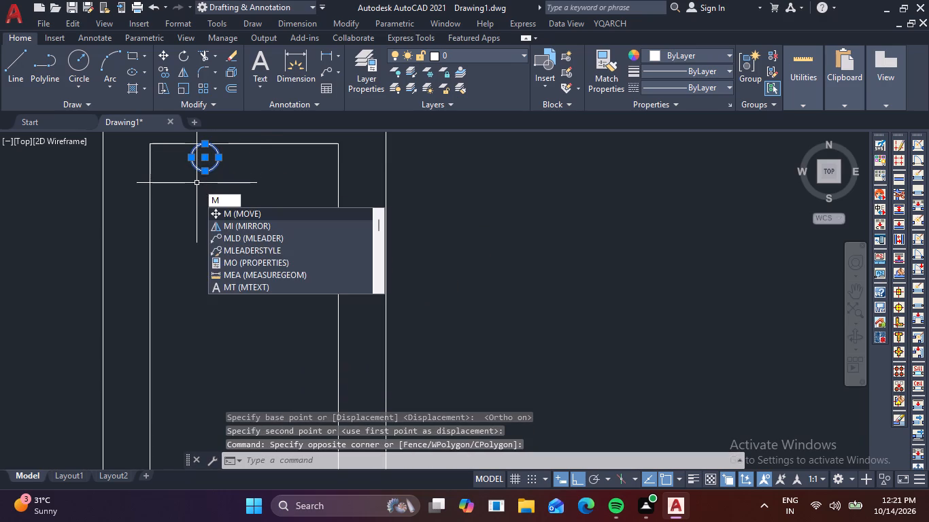
{"action": "key", "text": "space"}
{"action": "left_click", "coordinate": [191, 155]}
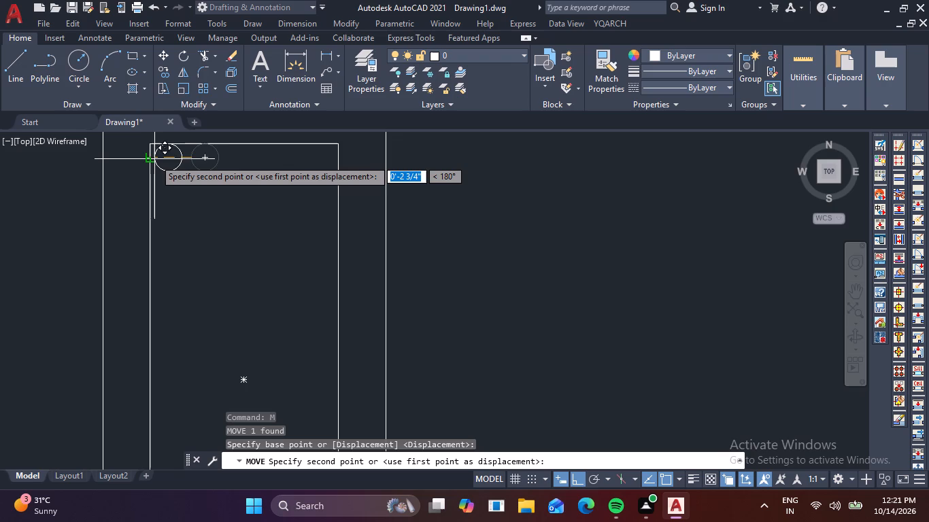
{"action": "left_click", "coordinate": [150, 158]}
Mirror the corner circle about the inner rectangle's vertical centreline, keeping the original.
{"action": "left_click_drag", "start_coordinate": [199, 173], "coordinate": [187, 171]}
{"action": "left_click", "coordinate": [164, 156]}
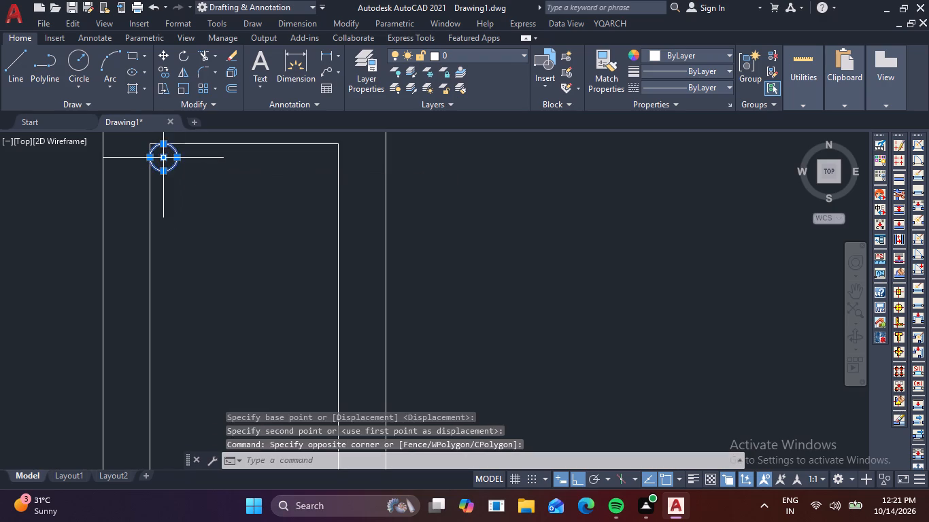
{"action": "key", "text": "m"}
{"action": "key", "text": "i"}
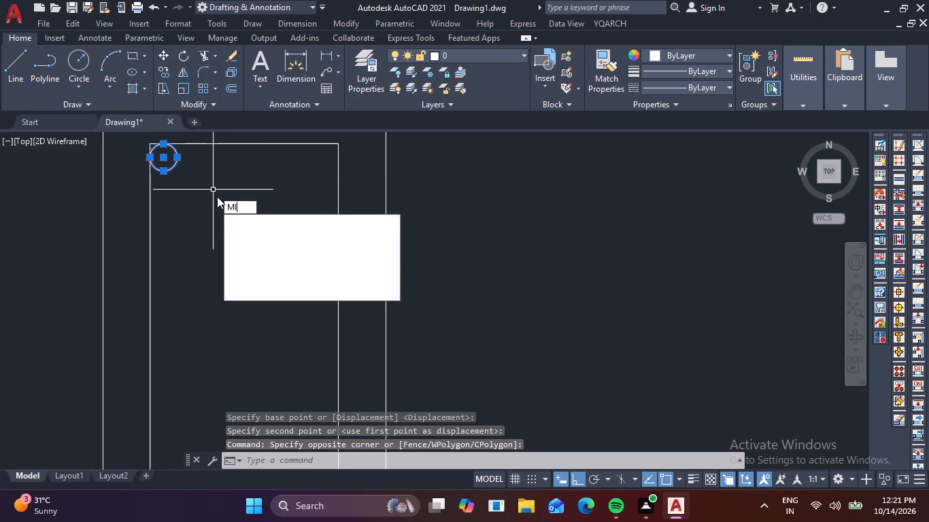
{"action": "key", "text": "space"}
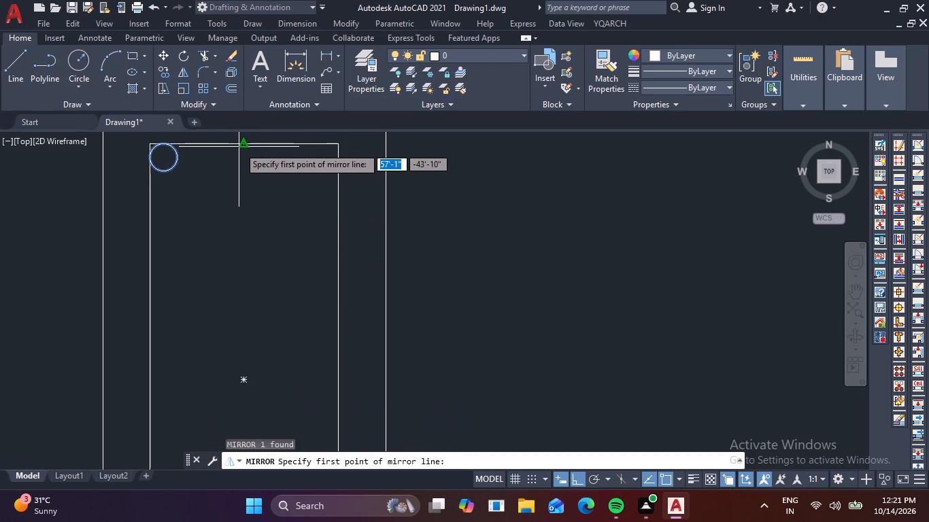
{"action": "left_click", "coordinate": [242, 144]}
{"action": "left_click", "coordinate": [246, 266]}
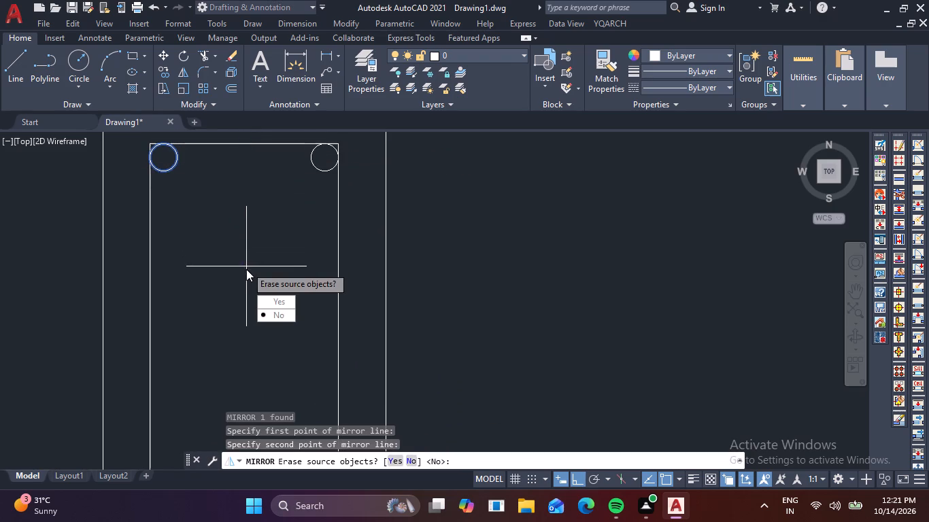
{"action": "key", "text": "space"}
Mirror both top corner circles about the inner rectangle's horizontal centreline to the bottom corners, keeping the originals.
{"action": "left_click", "coordinate": [322, 161]}
{"action": "left_click", "coordinate": [300, 160]}
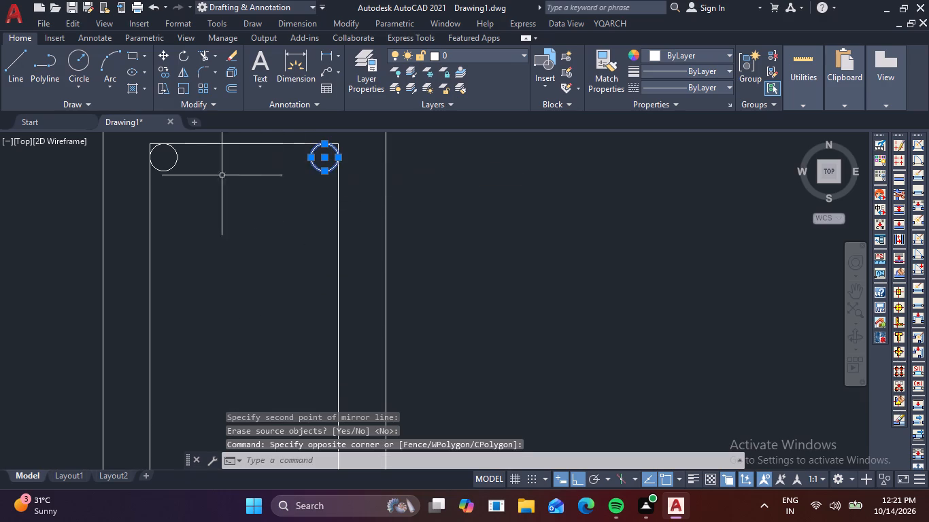
{"action": "left_click", "coordinate": [190, 171]}
{"action": "left_click", "coordinate": [170, 158]}
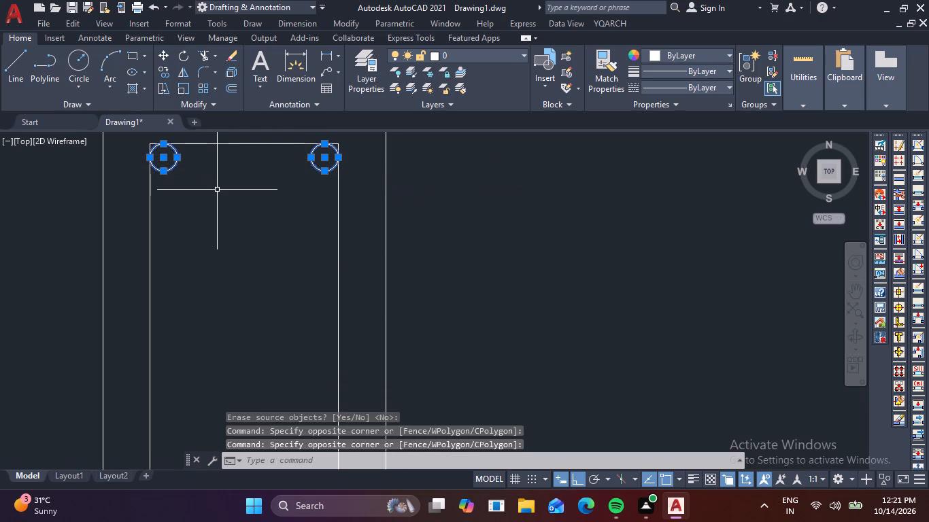
{"action": "key", "text": "m"}
{"action": "key", "text": "i"}
{"action": "key", "text": "space"}
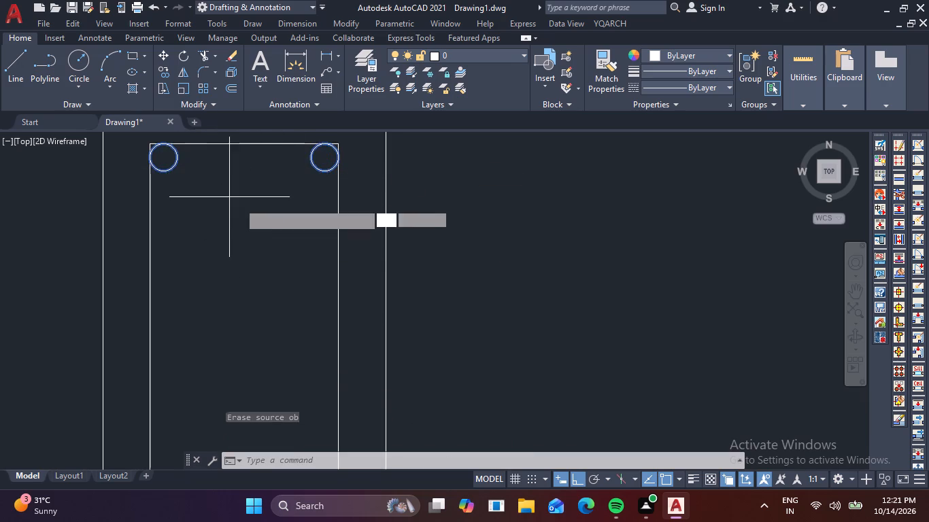
{"action": "scroll", "coordinate": [272, 230], "scroll_direction": "down", "scroll_amount": 2}
{"action": "middle_click_drag", "start_coordinate": [269, 269], "coordinate": [282, 241]}
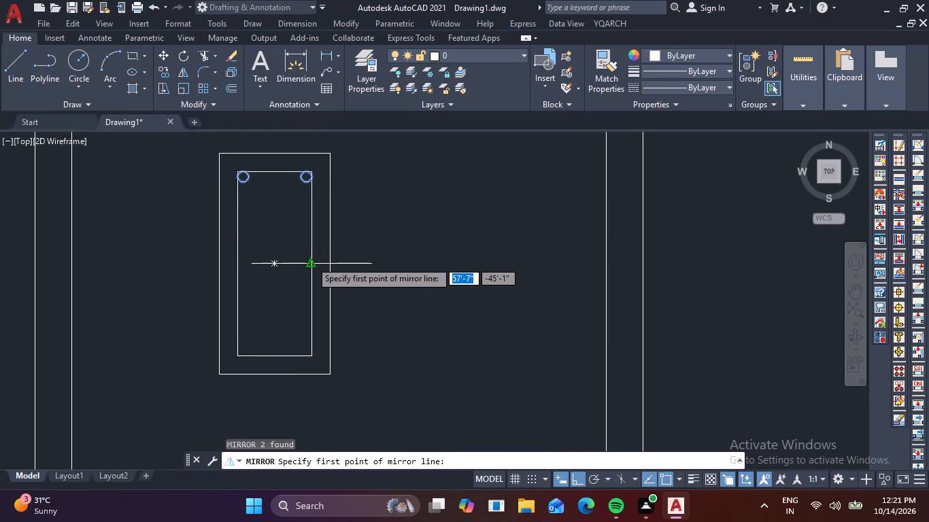
{"action": "left_click", "coordinate": [311, 261]}
{"action": "left_click", "coordinate": [145, 260]}
{"action": "key", "text": "space"}
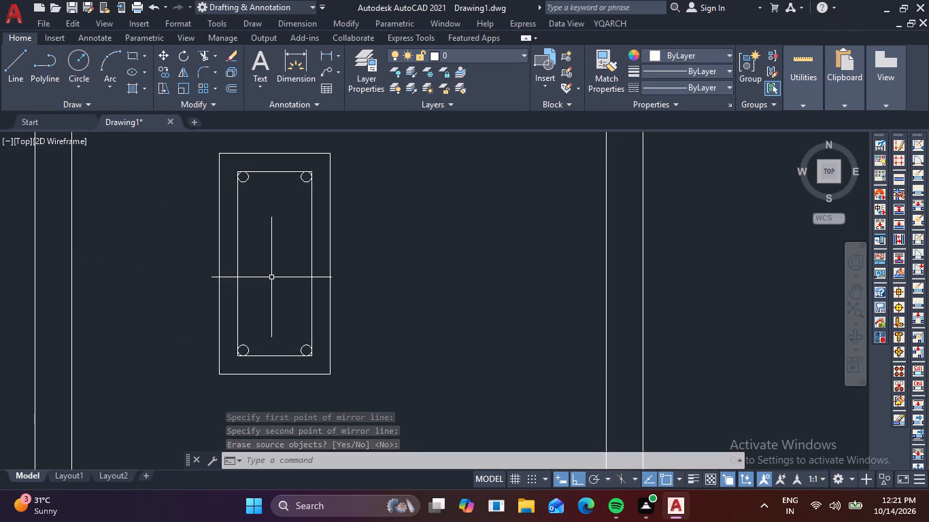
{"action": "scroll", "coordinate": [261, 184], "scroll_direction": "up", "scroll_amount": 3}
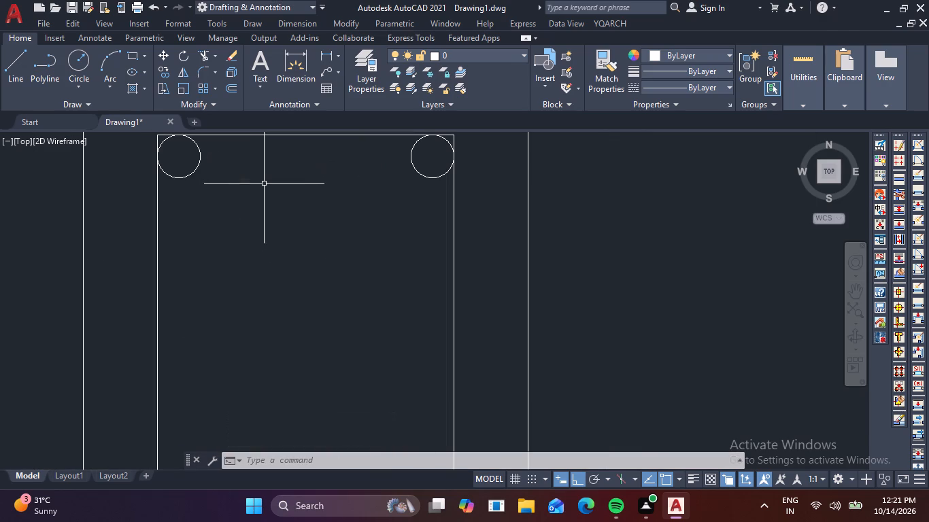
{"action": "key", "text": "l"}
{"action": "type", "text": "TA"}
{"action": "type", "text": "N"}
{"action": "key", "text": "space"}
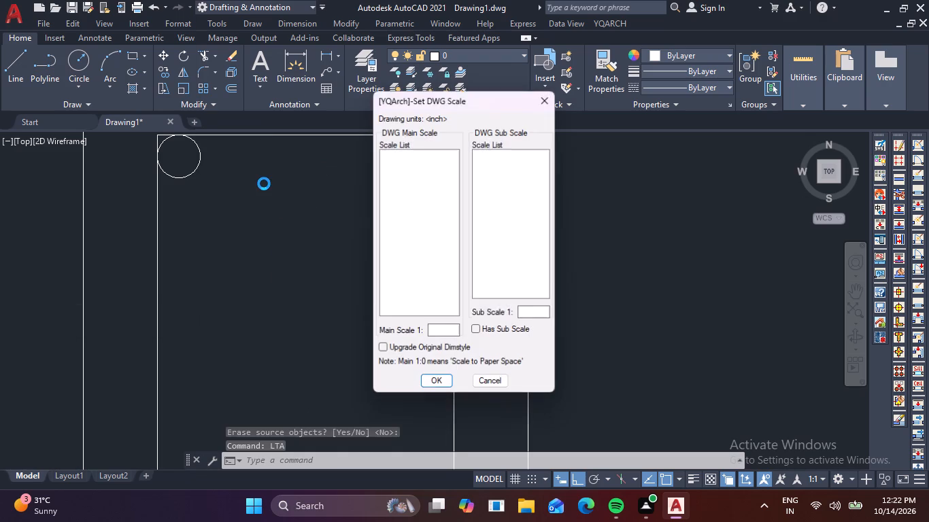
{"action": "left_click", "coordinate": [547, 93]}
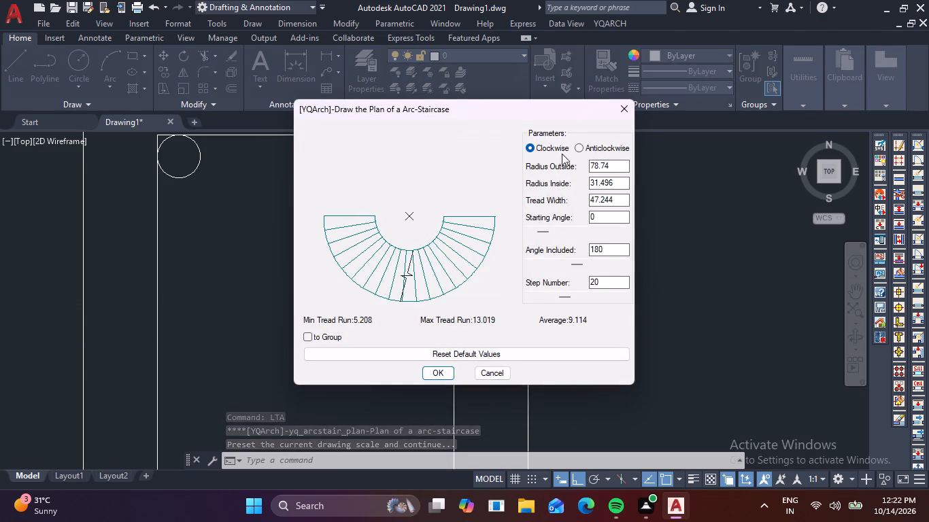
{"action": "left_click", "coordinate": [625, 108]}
Draw two short diagonal hook lines tangent to opposite sides of the top-left corner circle, running down into the column's inner rectangle.
{"action": "type", "text": "L"}
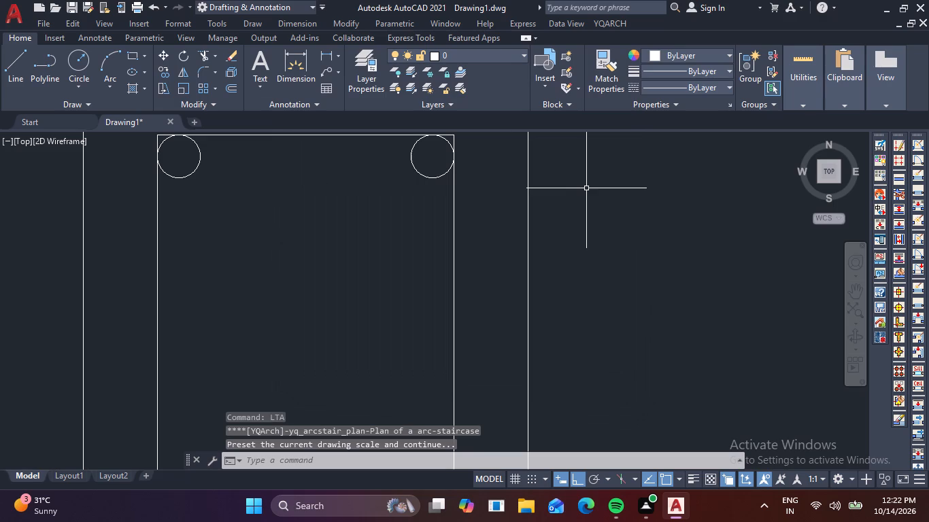
{"action": "key", "text": "space"}
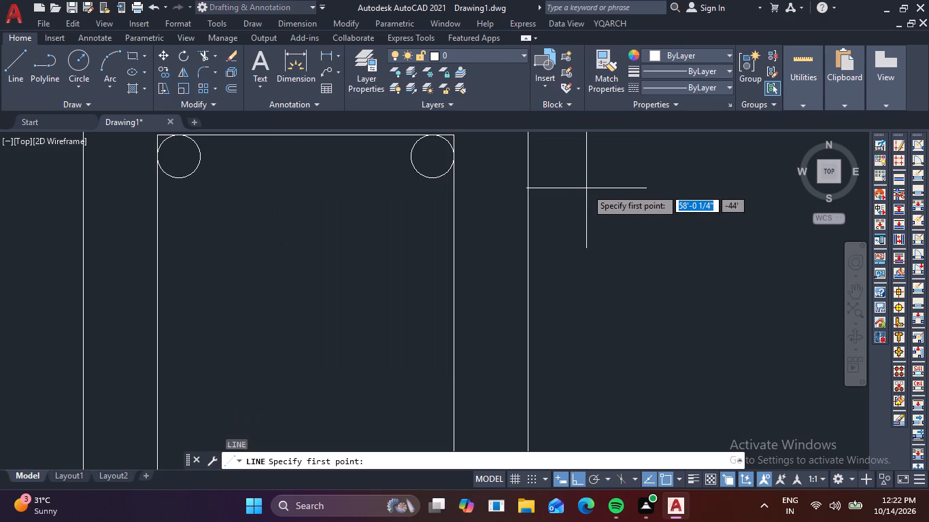
{"action": "type", "text": "TAN"}
{"action": "key", "text": "space"}
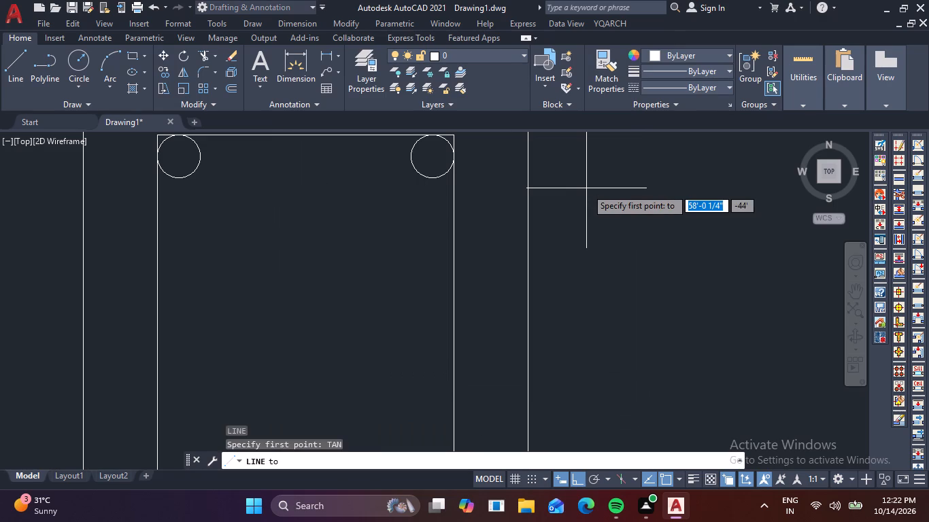
{"action": "left_click", "coordinate": [190, 140]}
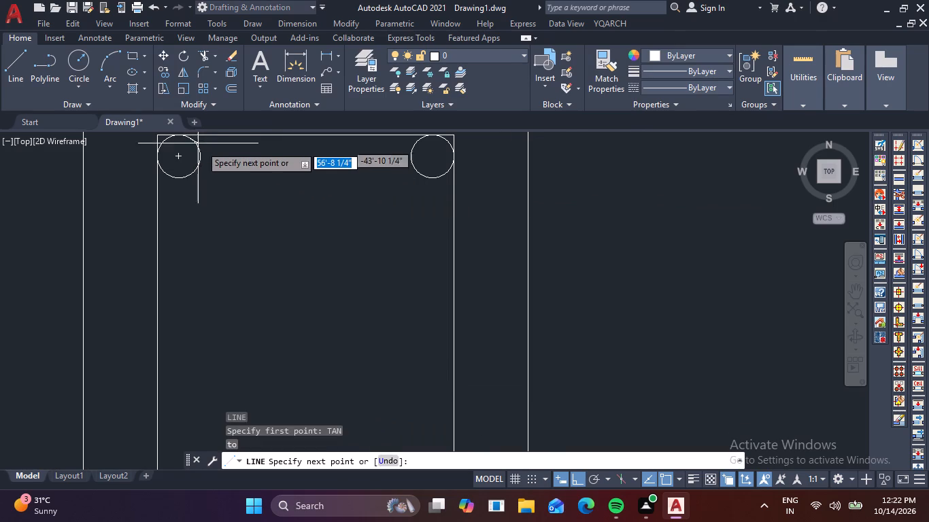
{"action": "left_click", "coordinate": [238, 185]}
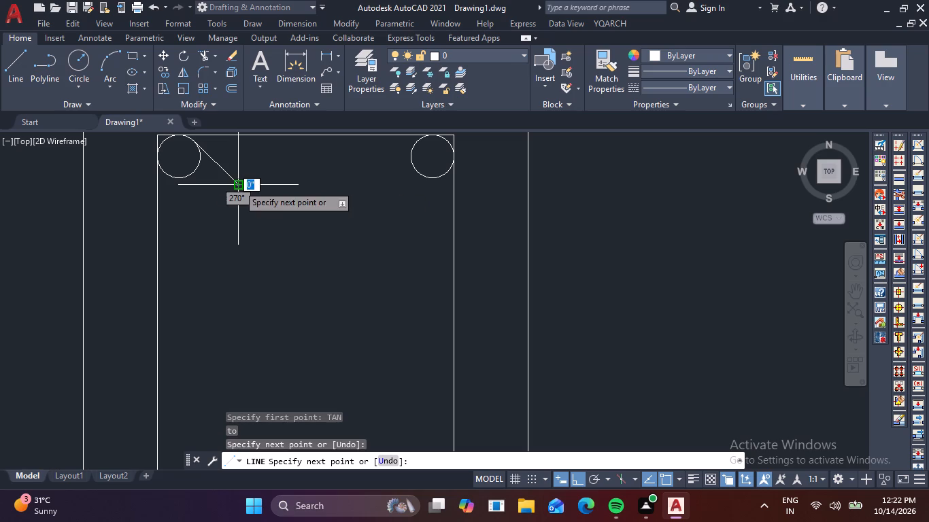
{"action": "key", "text": "Escape"}
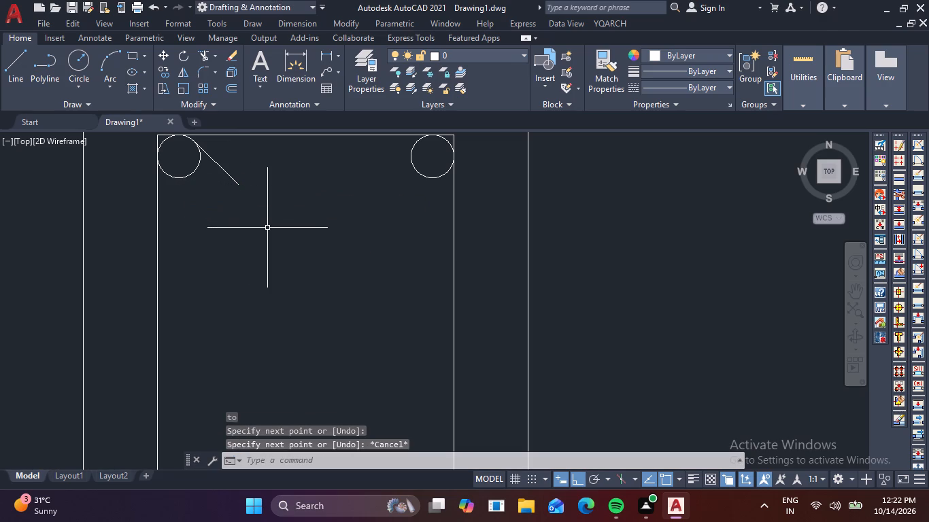
{"action": "key", "text": "space"}
{"action": "type", "text": "TAN"}
{"action": "key", "text": "space"}
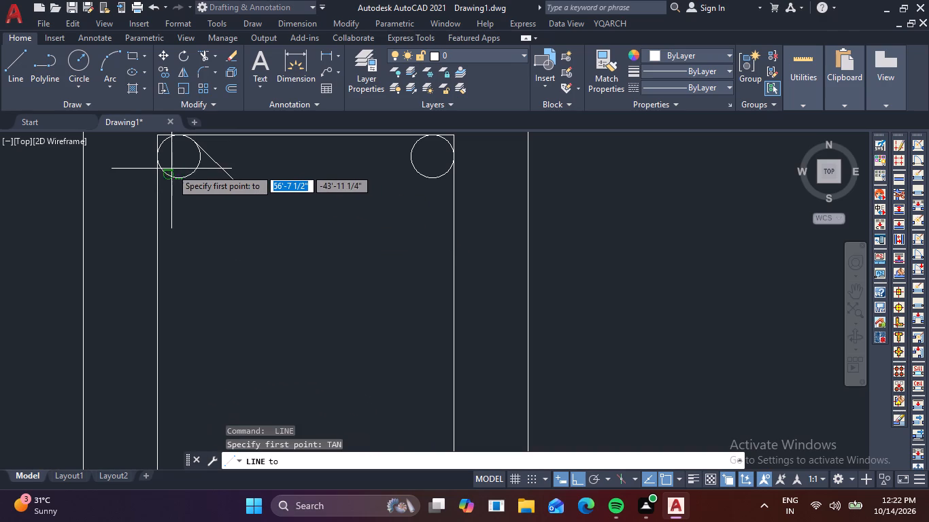
{"action": "left_click", "coordinate": [163, 173]}
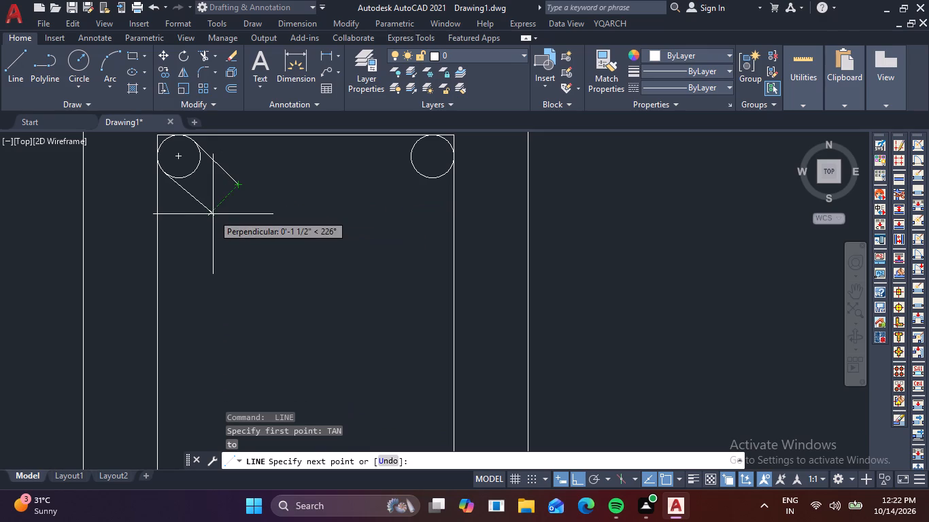
{"action": "left_click", "coordinate": [213, 214]}
{"action": "key", "text": "Escape"}
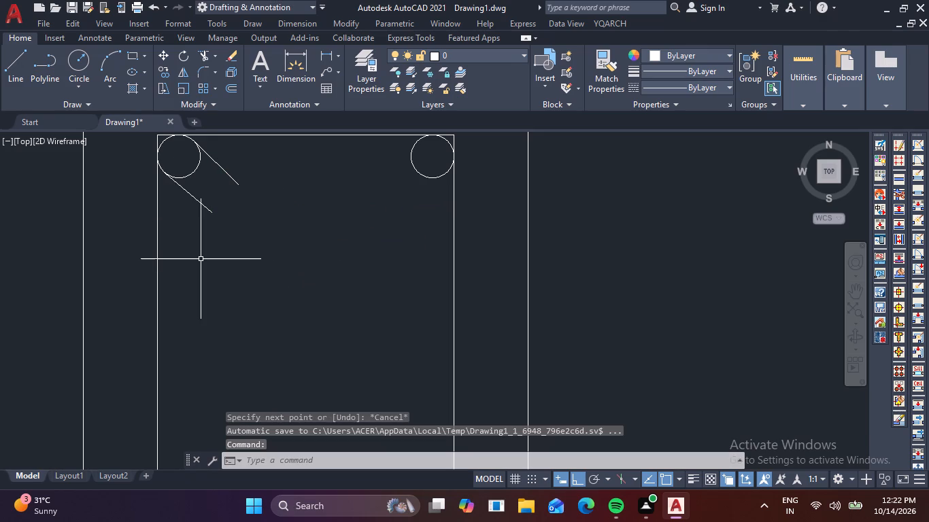
Trim the inner rectangle's two top corners outside the circles so its edges end at the circles' tangent points.
{"action": "type", "text": "TR"}
{"action": "key", "text": "space"}
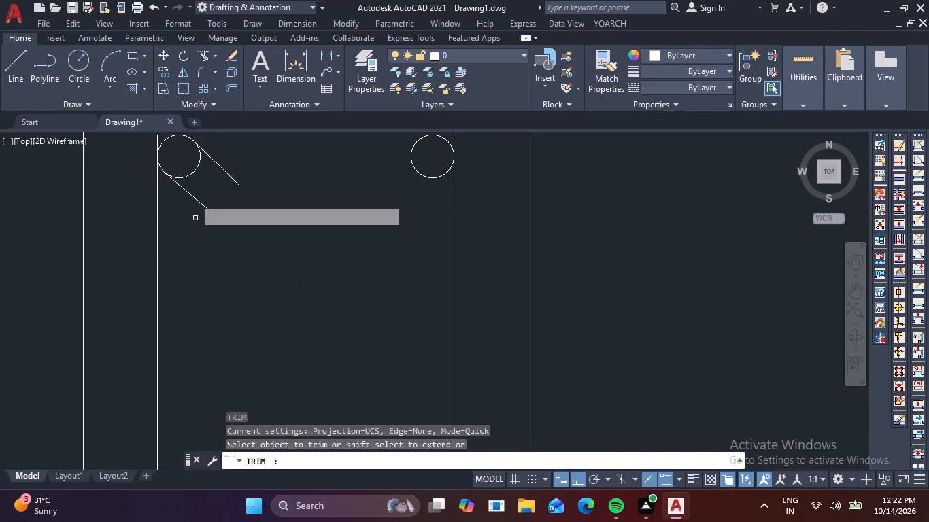
{"action": "scroll", "coordinate": [169, 131], "scroll_direction": "up", "scroll_amount": 2}
{"action": "middle_click_drag", "start_coordinate": [166, 147], "coordinate": [188, 180]}
{"action": "scroll", "coordinate": [181, 167], "scroll_direction": "up", "scroll_amount": 2}
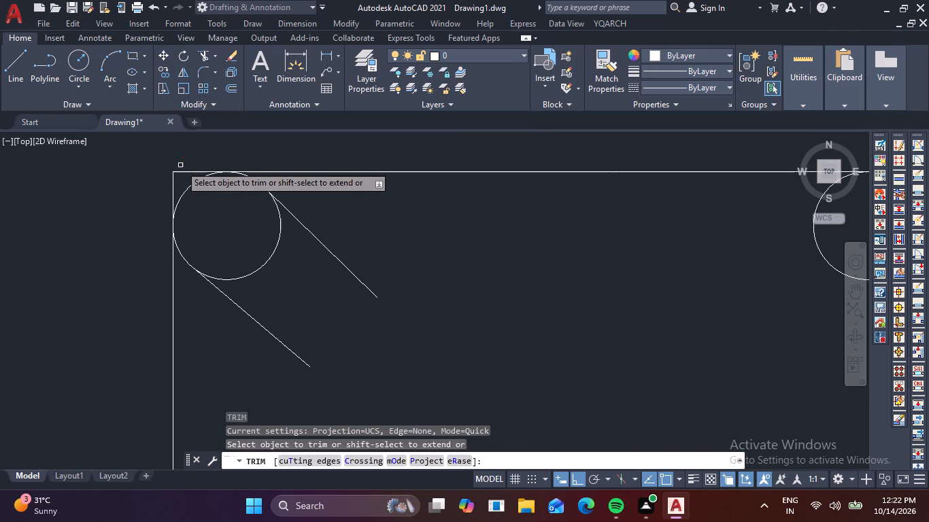
{"action": "left_click", "coordinate": [185, 167]}
{"action": "left_click", "coordinate": [163, 190]}
{"action": "scroll", "coordinate": [163, 191], "scroll_direction": "down", "scroll_amount": 3}
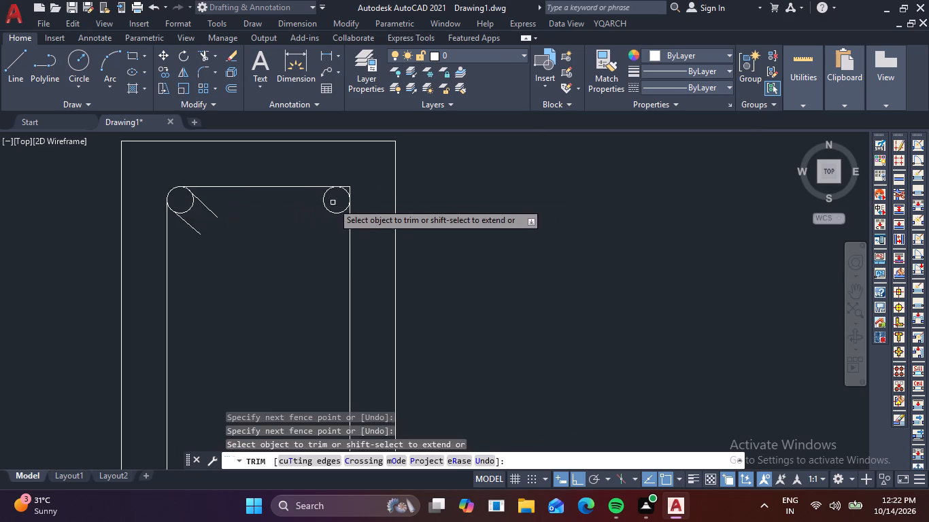
{"action": "scroll", "coordinate": [353, 195], "scroll_direction": "up", "scroll_amount": 3}
{"action": "left_click", "coordinate": [309, 164]}
{"action": "left_click", "coordinate": [333, 194]}
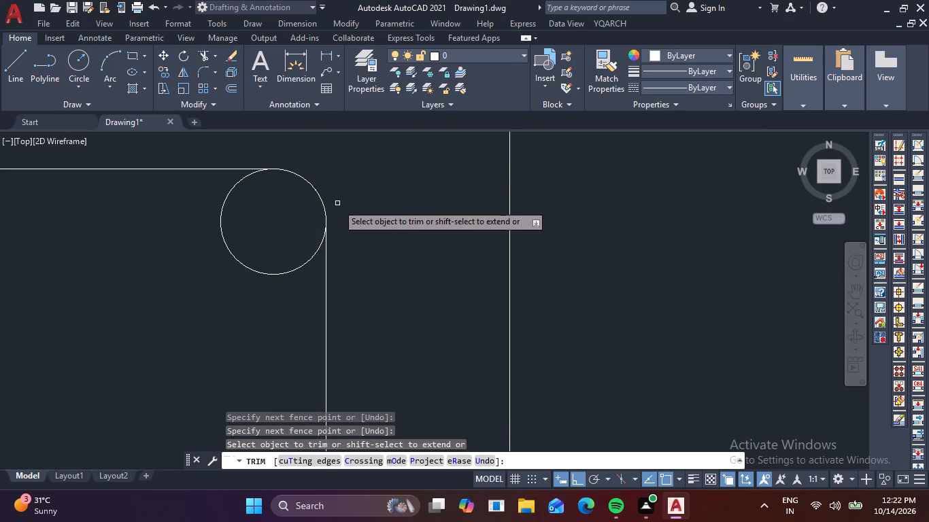
Trim the inner rectangle's two bottom corners outside the circles, leaving rounded corners.
{"action": "scroll", "coordinate": [339, 207], "scroll_direction": "down", "scroll_amount": 4}
{"action": "middle_click_drag", "start_coordinate": [308, 280], "coordinate": [303, 132]}
{"action": "middle_click_drag", "start_coordinate": [246, 315], "coordinate": [248, 302]}
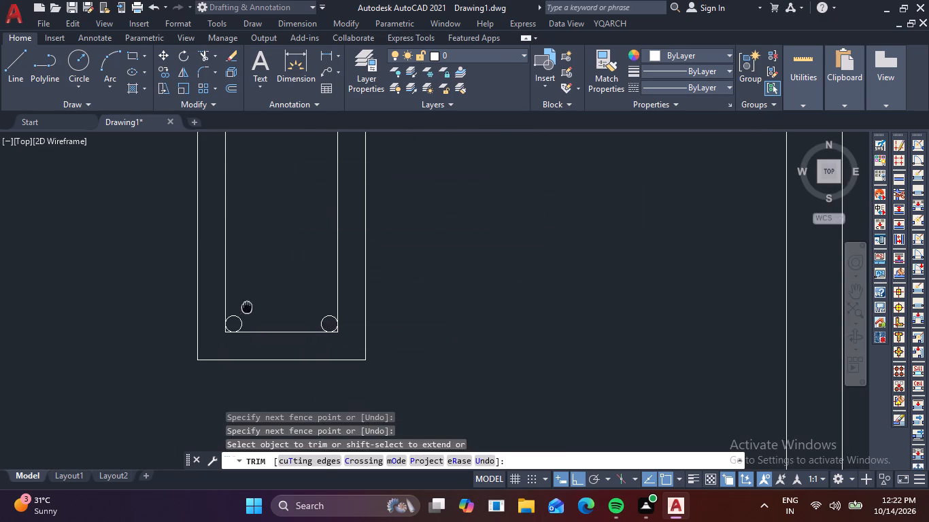
{"action": "middle_click_drag", "start_coordinate": [248, 302], "coordinate": [260, 259]}
{"action": "scroll", "coordinate": [243, 291], "scroll_direction": "up", "scroll_amount": 4}
{"action": "left_click", "coordinate": [179, 220]}
{"action": "left_click", "coordinate": [219, 254]}
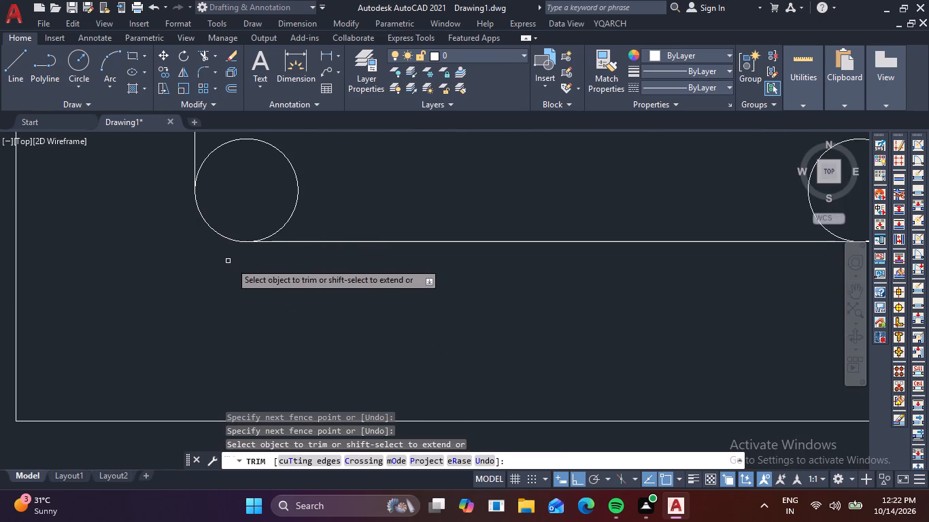
{"action": "scroll", "coordinate": [284, 260], "scroll_direction": "down", "scroll_amount": 2}
{"action": "scroll", "coordinate": [541, 247], "scroll_direction": "up", "scroll_amount": 4}
{"action": "left_click", "coordinate": [478, 254]}
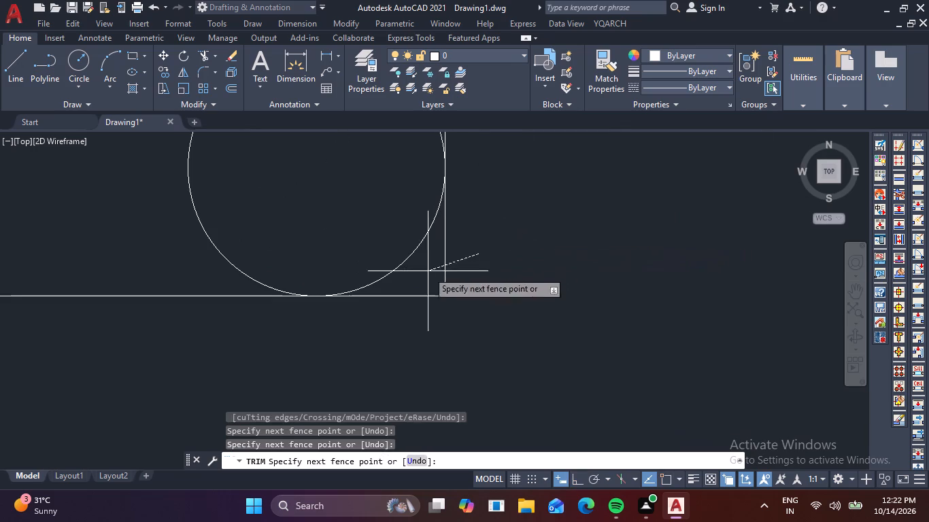
{"action": "left_click", "coordinate": [403, 300]}
{"action": "scroll", "coordinate": [447, 284], "scroll_direction": "down", "scroll_amount": 4}
{"action": "key", "text": "Escape"}
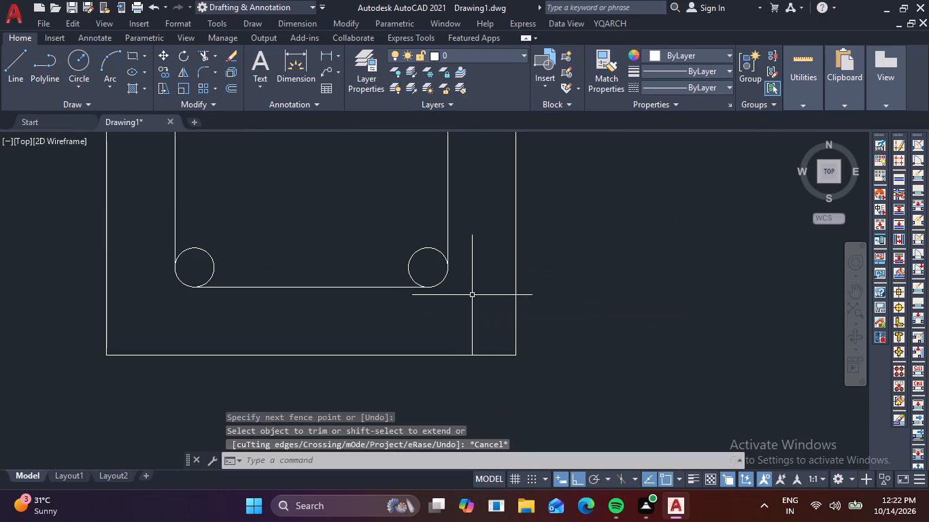
Set the current linetype to the dashed ACAD_ISO02W100.
{"action": "scroll", "coordinate": [469, 298], "scroll_direction": "down", "scroll_amount": 4}
{"action": "middle_click_drag", "start_coordinate": [488, 250], "coordinate": [383, 338]}
{"action": "scroll", "coordinate": [419, 286], "scroll_direction": "down", "scroll_amount": 1}
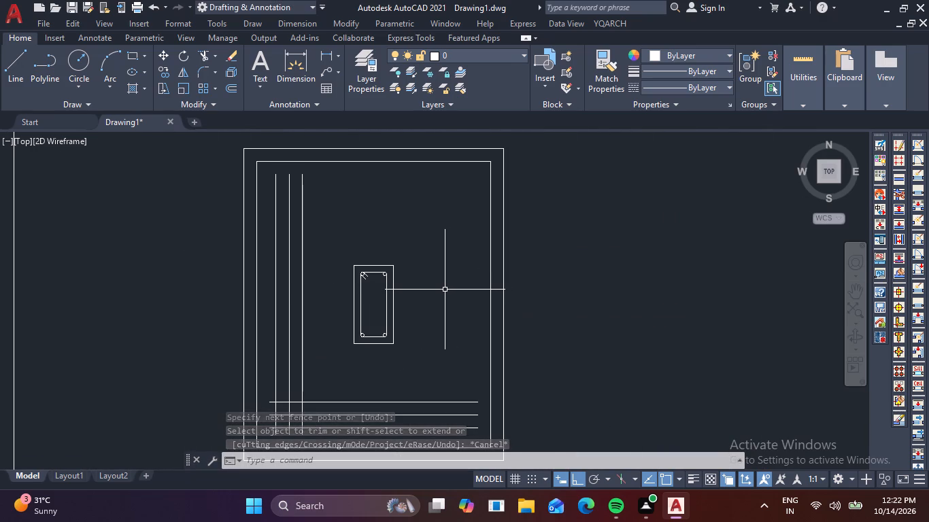
{"action": "scroll", "coordinate": [470, 289], "scroll_direction": "down", "scroll_amount": 1}
{"action": "middle_click_drag", "start_coordinate": [468, 296], "coordinate": [473, 237]}
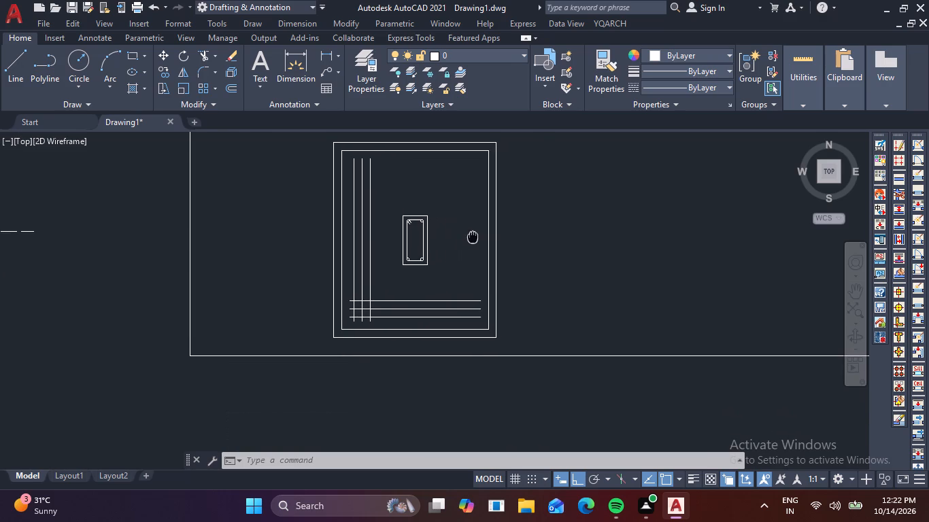
{"action": "middle_click_drag", "start_coordinate": [473, 237], "coordinate": [473, 238]}
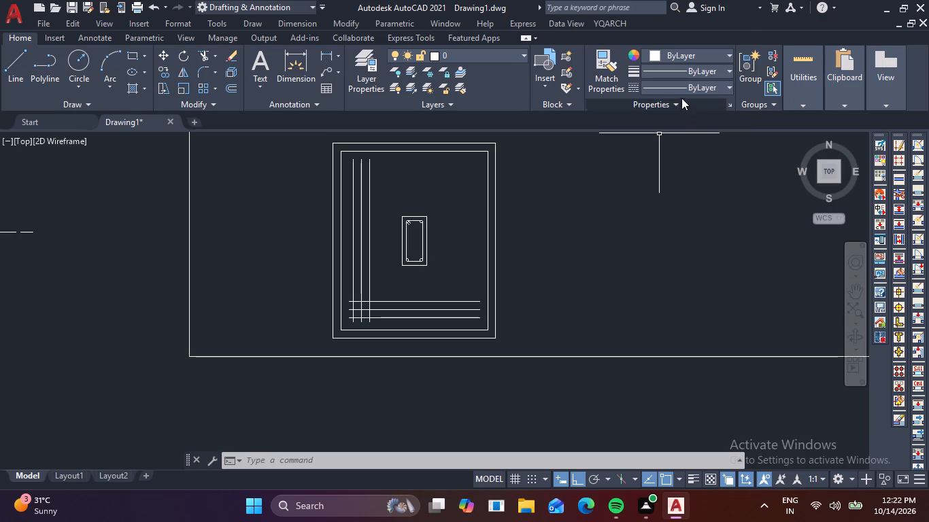
{"action": "left_click", "coordinate": [726, 84]}
{"action": "left_click", "coordinate": [706, 132]}
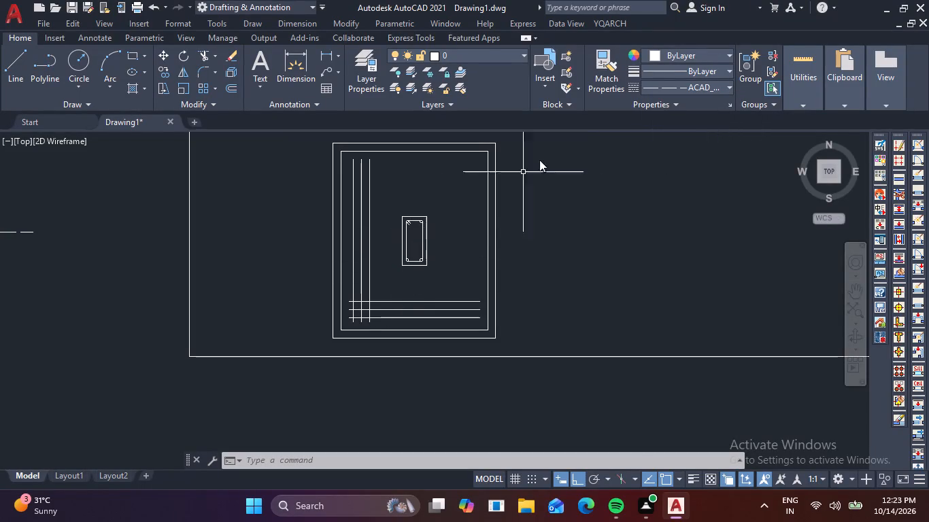
{"action": "left_click", "coordinate": [698, 88]}
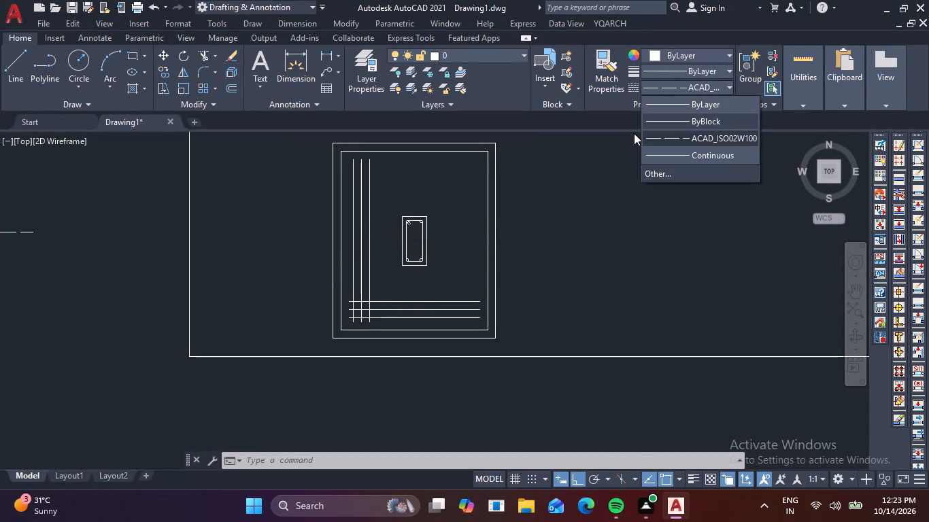
{"action": "type", "text": "L"}
{"action": "key", "text": "space"}
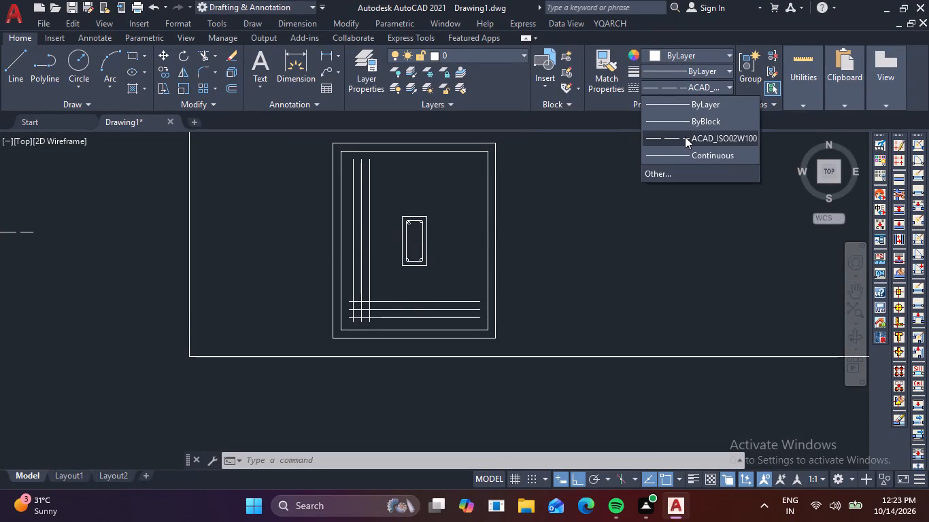
{"action": "left_click", "coordinate": [685, 137]}
Draw a horizontal dashed centreline about 15'-5 3/4" long through the column's geometric centre, extending past both sides of the footing.
{"action": "type", "text": "L"}
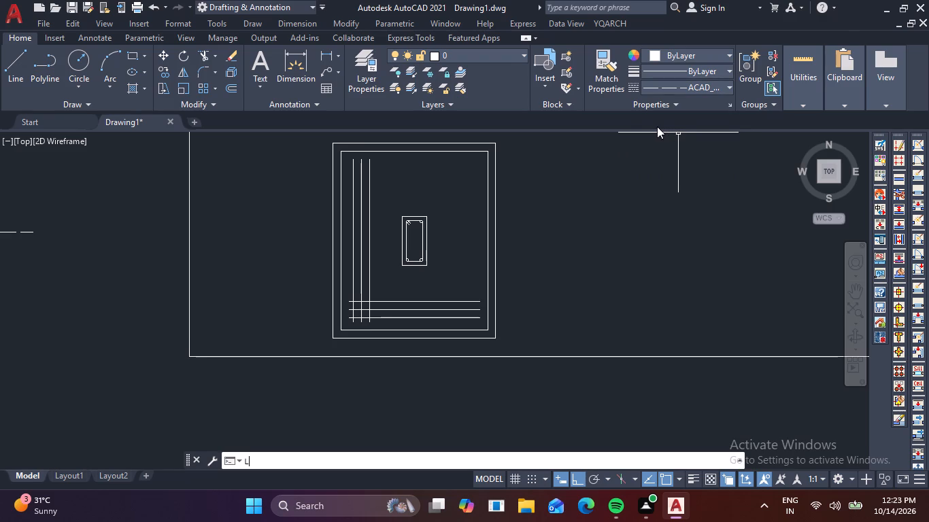
{"action": "key", "text": "space"}
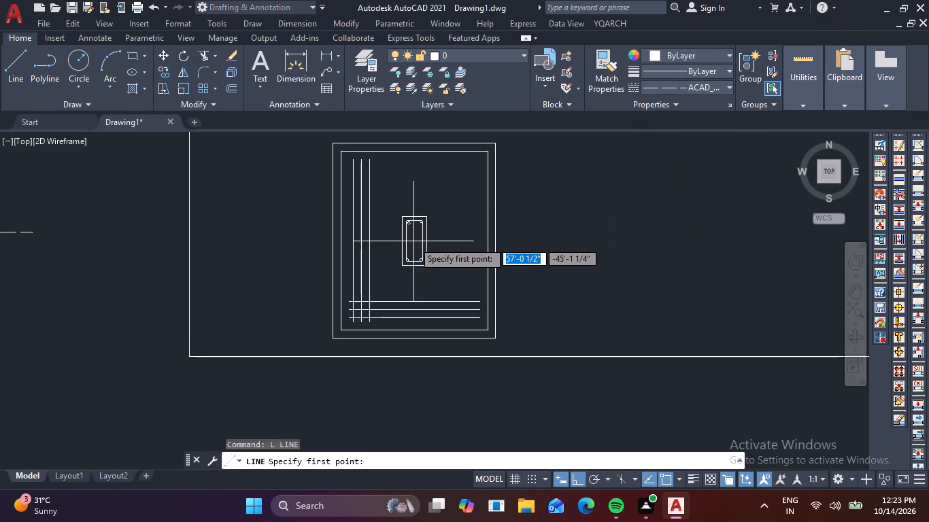
{"action": "scroll", "coordinate": [428, 230], "scroll_direction": "up", "scroll_amount": 1}
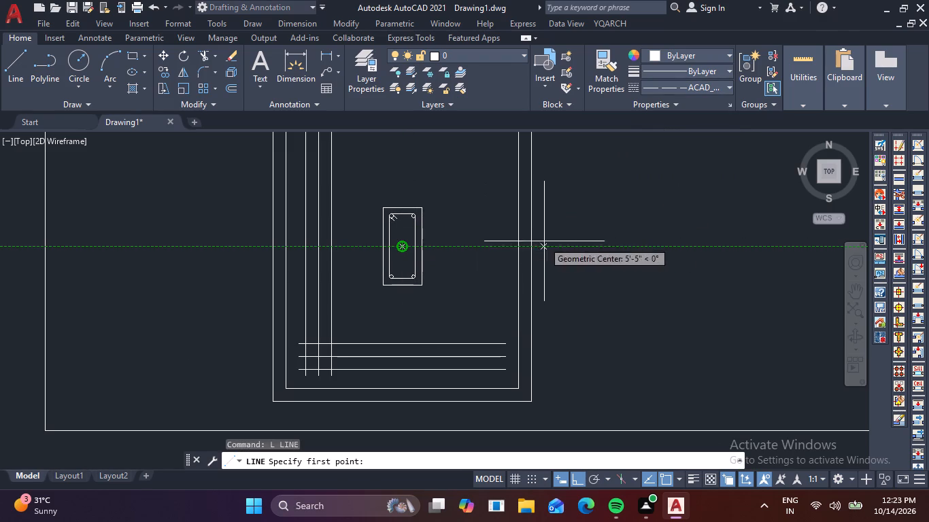
{"action": "left_click", "coordinate": [596, 247]}
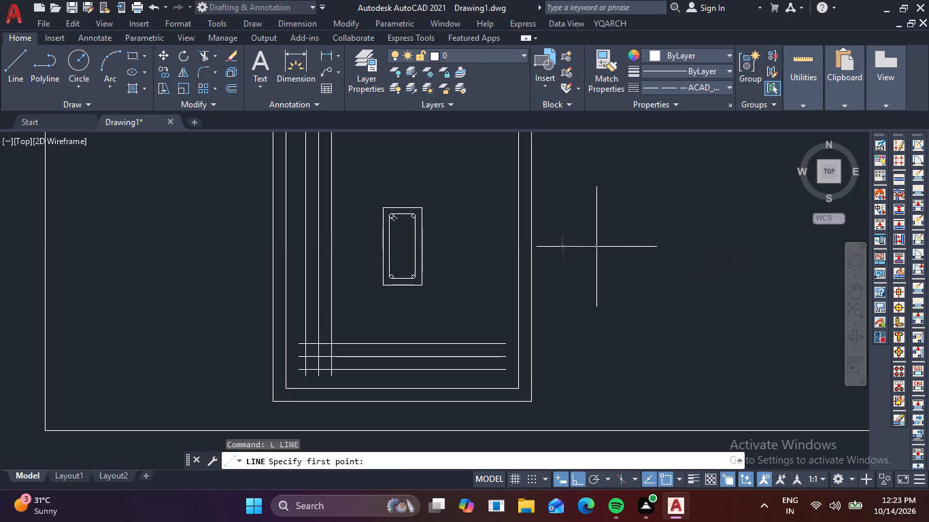
{"action": "left_click", "coordinate": [196, 250]}
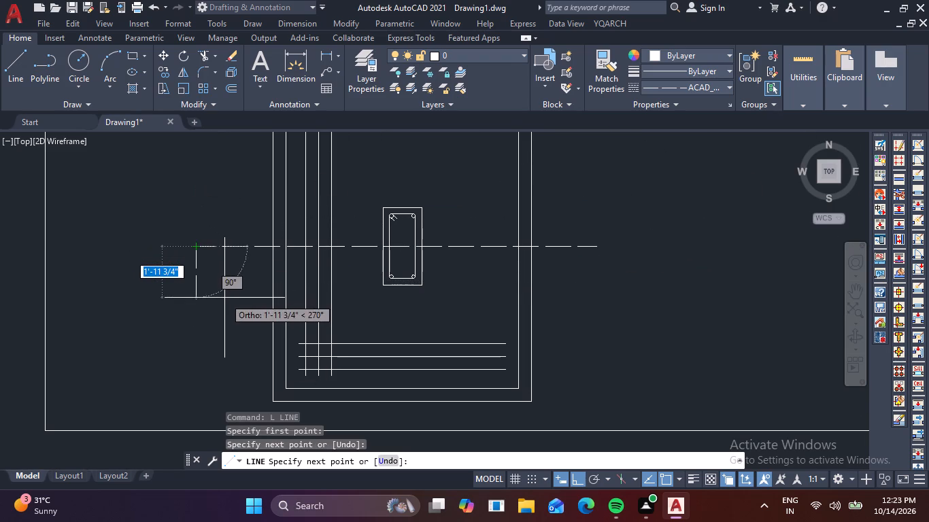
{"action": "key", "text": "Escape"}
Draw a vertical dashed centreline through the column's geometric centre, extending past the footing's top and bottom edges.
{"action": "scroll", "coordinate": [462, 284], "scroll_direction": "down", "scroll_amount": 2}
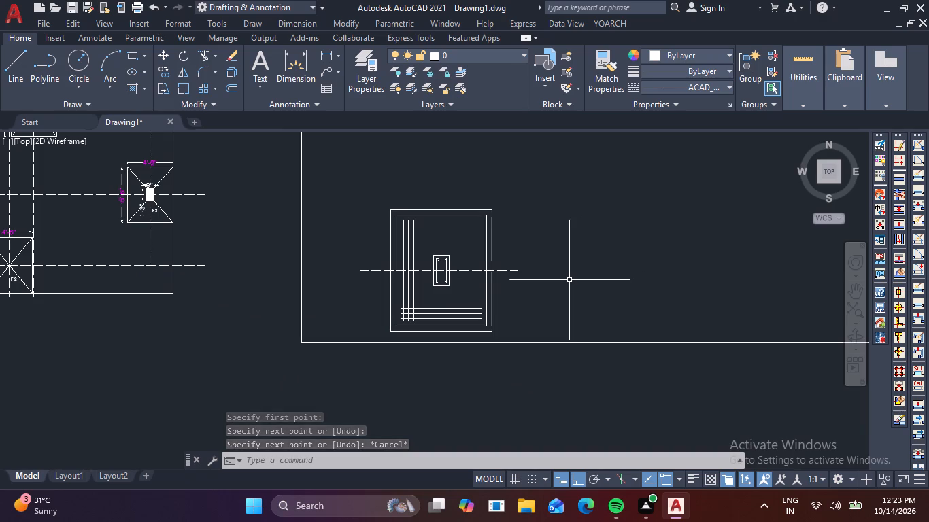
{"action": "key", "text": "space"}
{"action": "scroll", "coordinate": [427, 272], "scroll_direction": "up", "scroll_amount": 2}
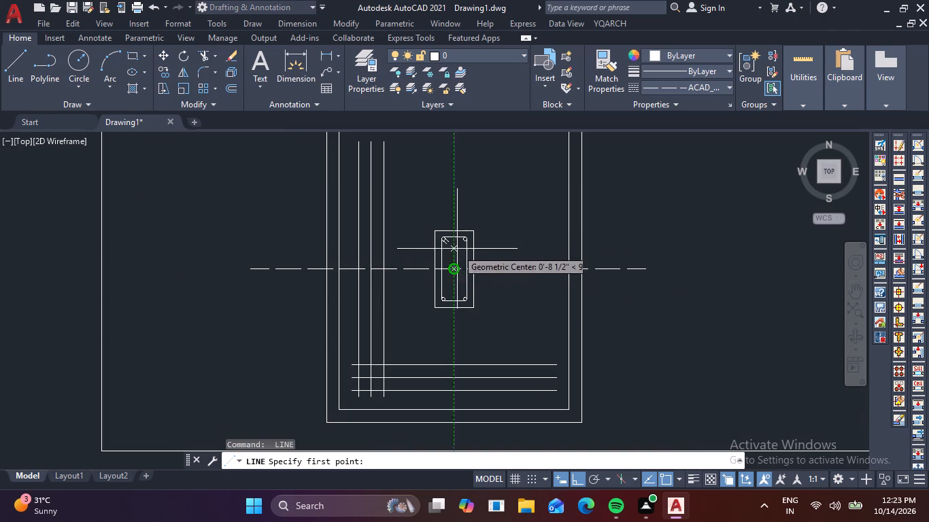
{"action": "scroll", "coordinate": [454, 232], "scroll_direction": "down", "scroll_amount": 1}
{"action": "middle_click_drag", "start_coordinate": [454, 229], "coordinate": [450, 262]}
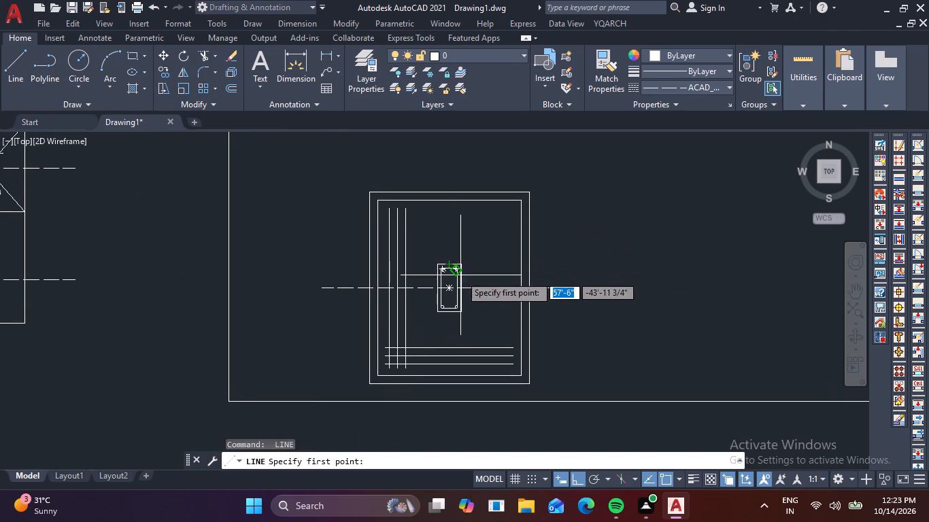
{"action": "left_click", "coordinate": [445, 163]}
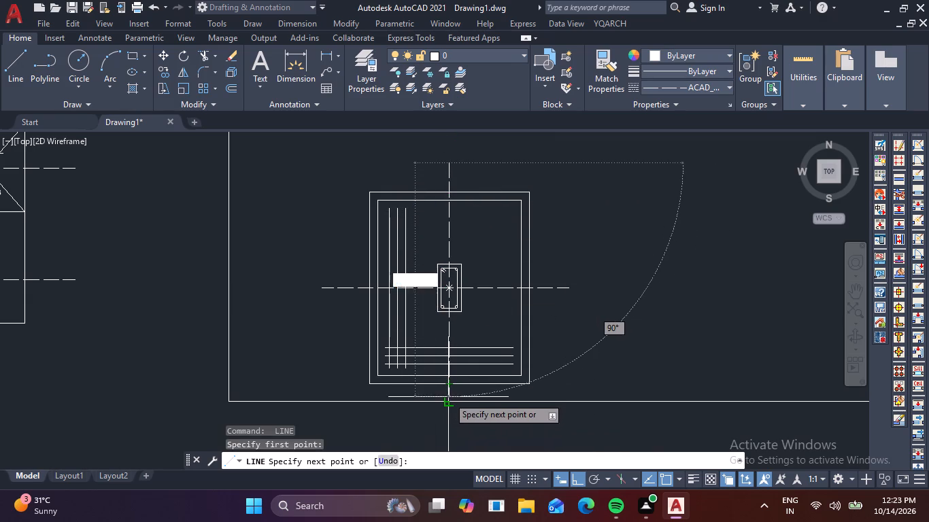
{"action": "scroll", "coordinate": [448, 397], "scroll_direction": "up", "scroll_amount": 2}
{"action": "left_click", "coordinate": [445, 397]}
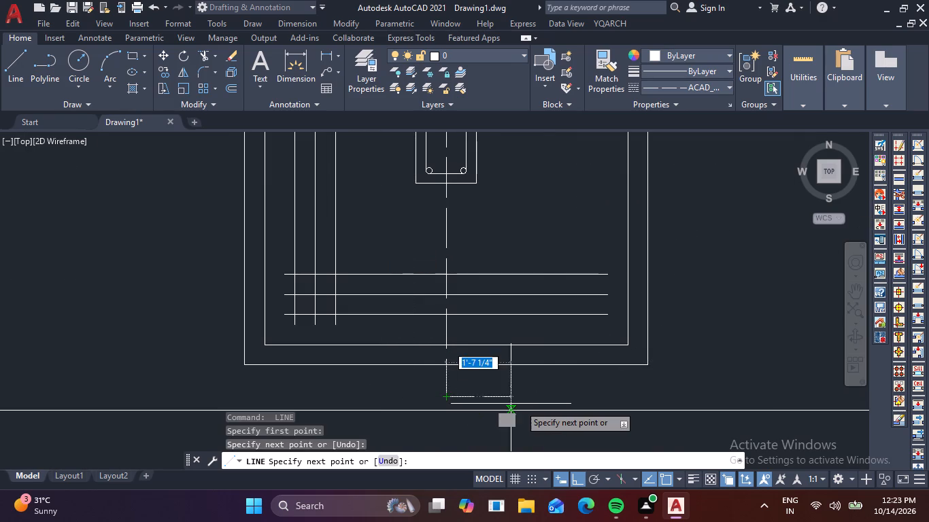
{"action": "key", "text": "Escape"}
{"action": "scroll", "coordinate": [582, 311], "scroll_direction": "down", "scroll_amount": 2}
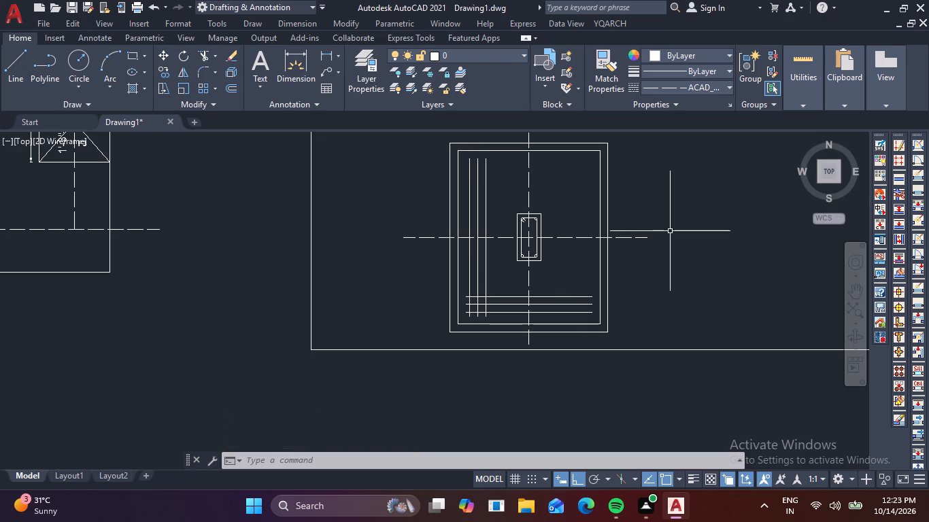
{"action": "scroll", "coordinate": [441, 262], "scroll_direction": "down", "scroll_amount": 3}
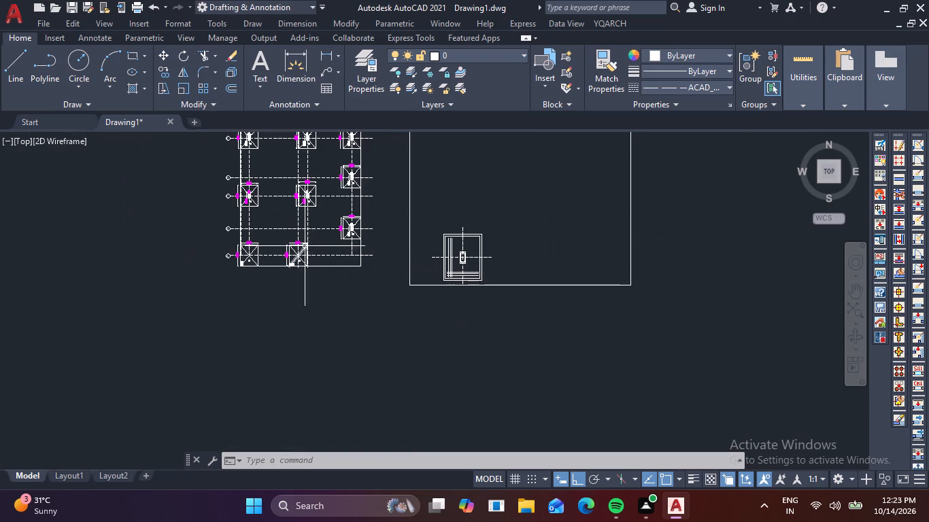
Copy the F2 label from the plan's bottom-row footing to just beyond the right end of the footing detail's horizontal centreline.
{"action": "scroll", "coordinate": [305, 246], "scroll_direction": "up", "scroll_amount": 4}
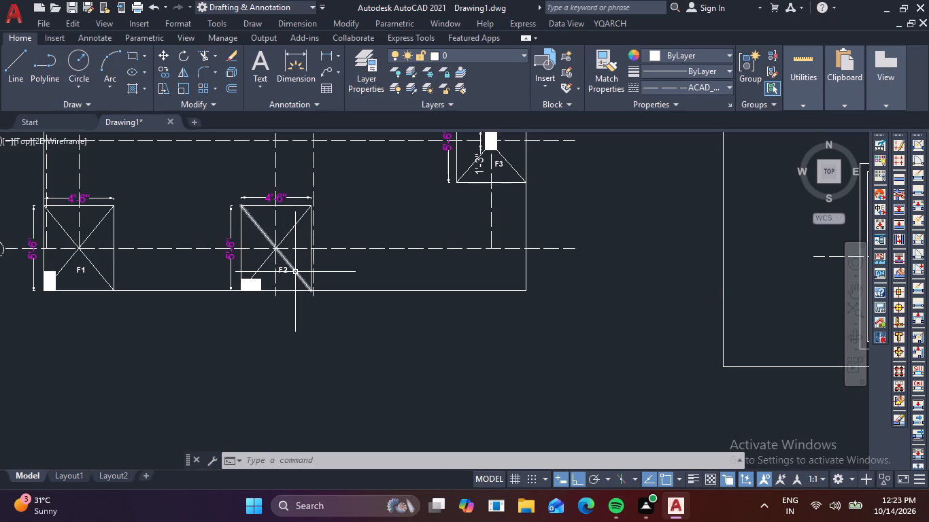
{"action": "left_click", "coordinate": [284, 269]}
{"action": "type", "text": "CO"}
{"action": "key", "text": "space"}
{"action": "left_click", "coordinate": [284, 269]}
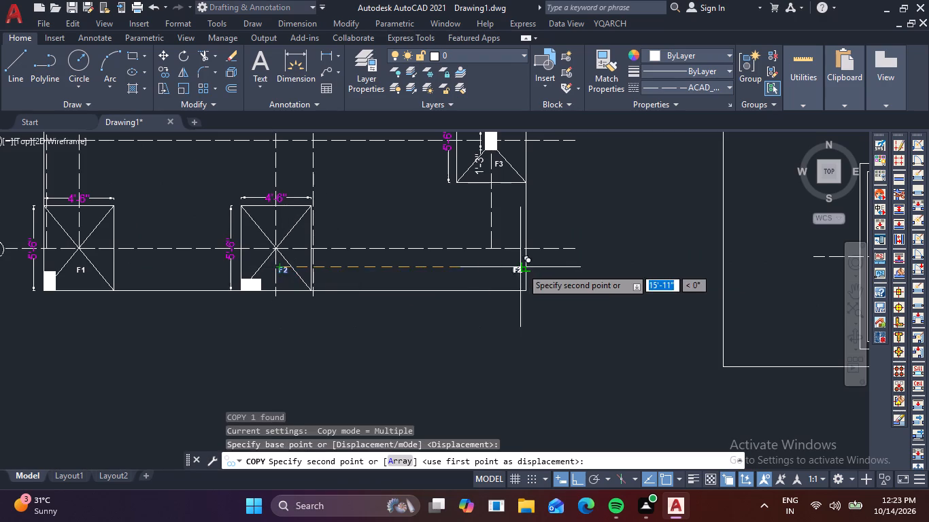
{"action": "scroll", "coordinate": [522, 268], "scroll_direction": "down", "scroll_amount": 3}
{"action": "scroll", "coordinate": [648, 282], "scroll_direction": "up", "scroll_amount": 3}
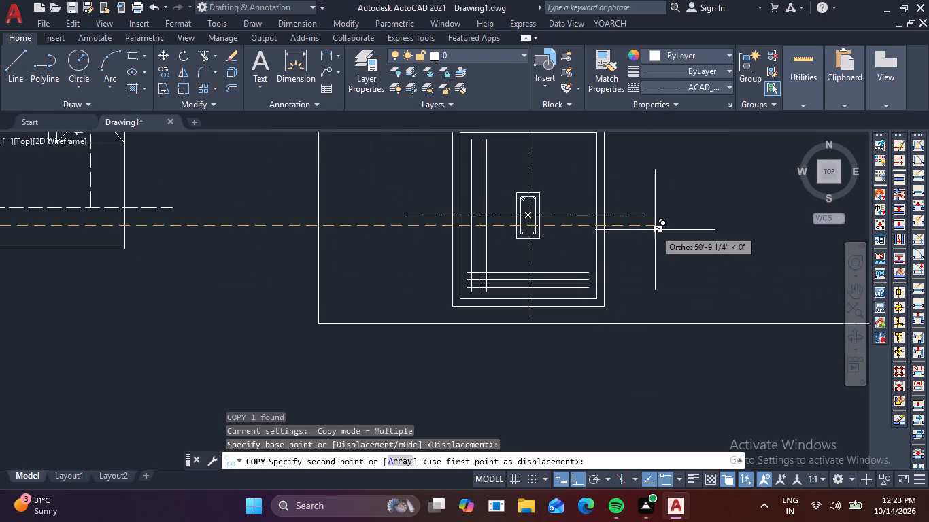
{"action": "key", "text": "F8"}
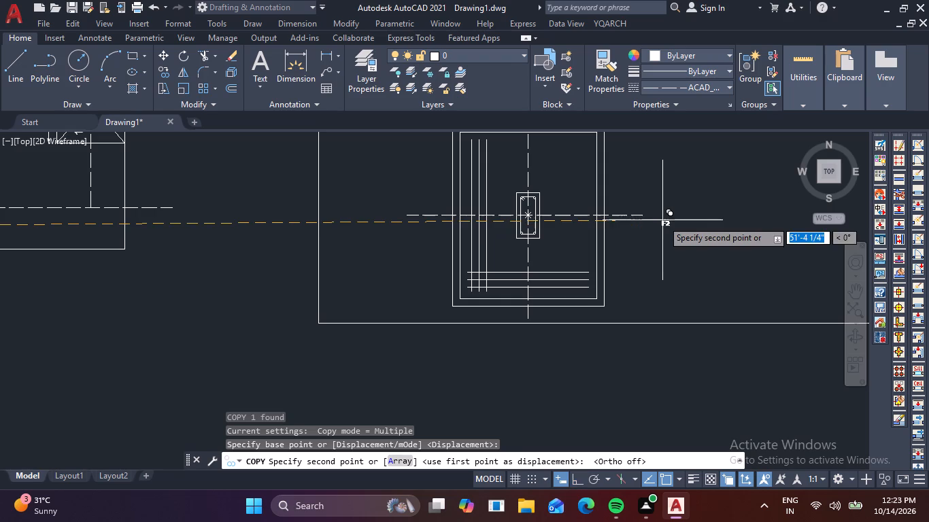
{"action": "scroll", "coordinate": [661, 215], "scroll_direction": "up", "scroll_amount": 2}
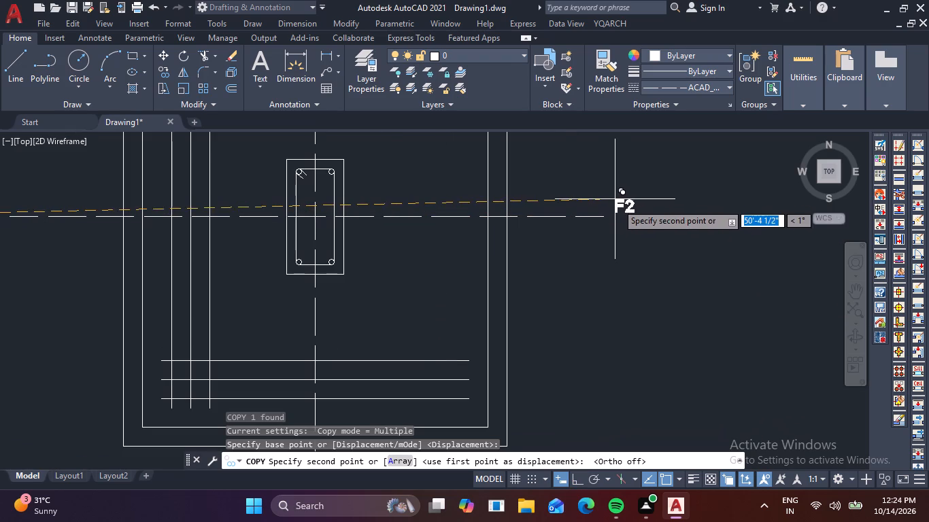
{"action": "left_click", "coordinate": [624, 209]}
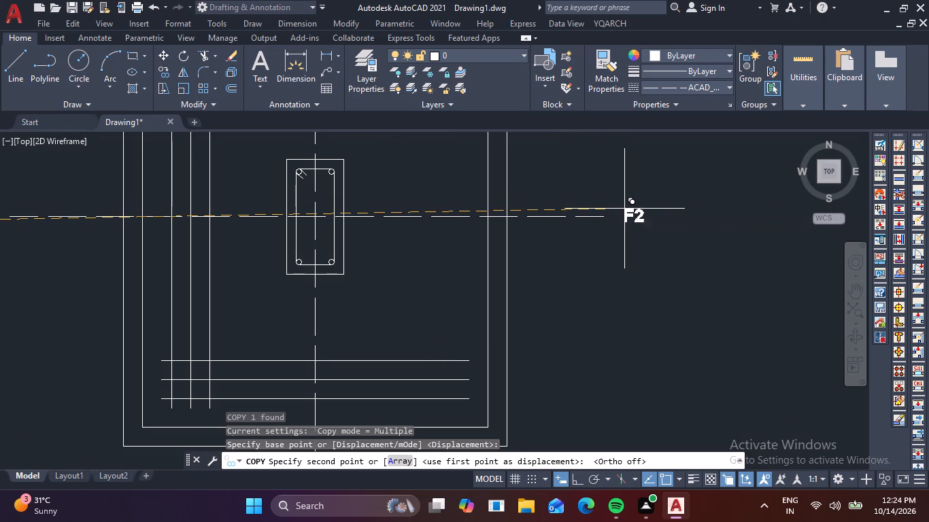
{"action": "key", "text": "Escape"}
Change the copied label's text to A and set its text height to 8".
{"action": "double_click", "coordinate": [641, 213]}
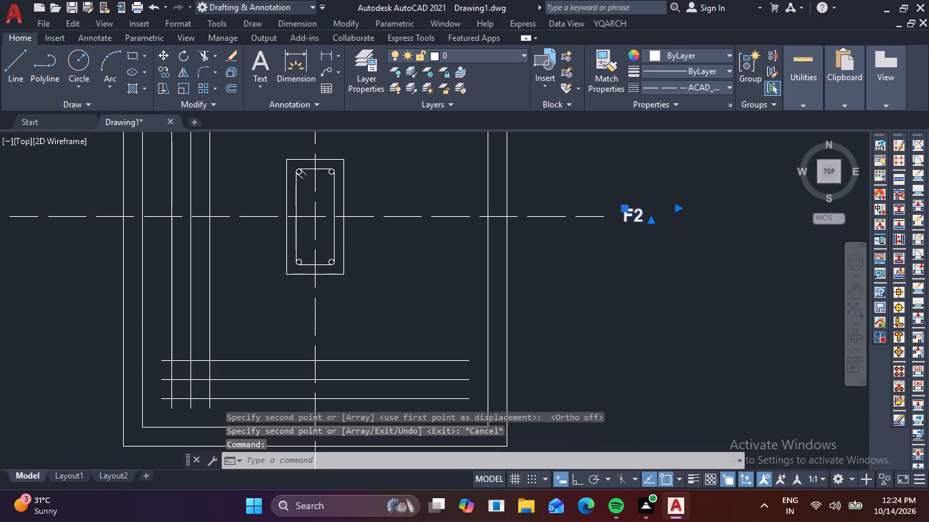
{"action": "key", "text": "BackSpace"}
{"action": "key", "text": "BackSpace"}
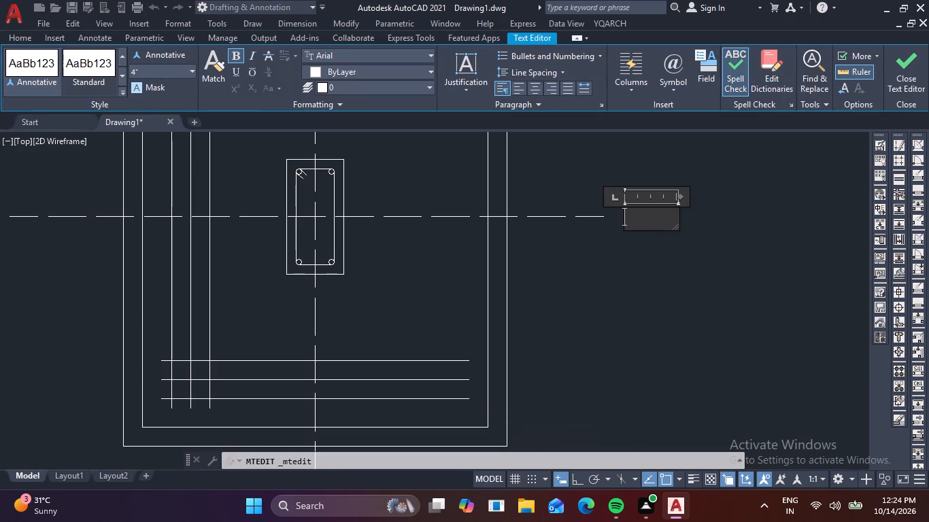
{"action": "key", "text": "a"}
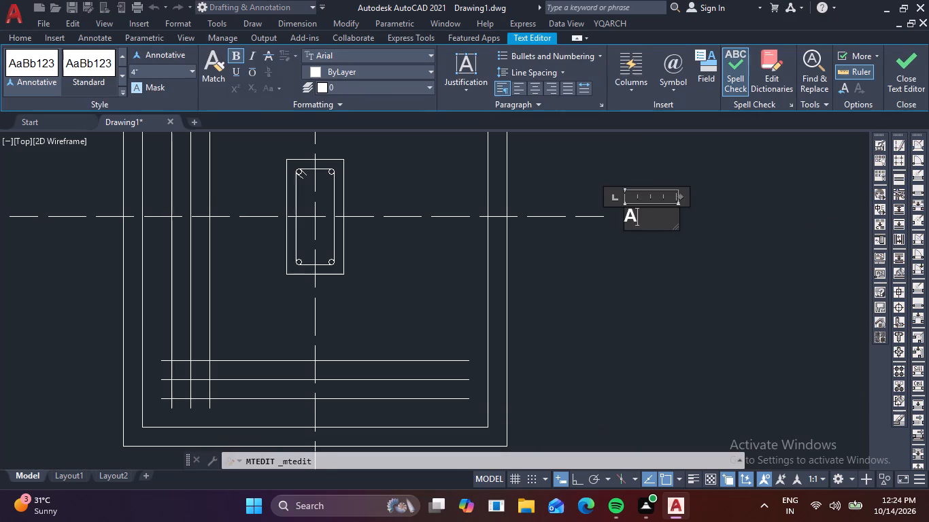
{"action": "left_click_drag", "start_coordinate": [649, 214], "coordinate": [598, 224]}
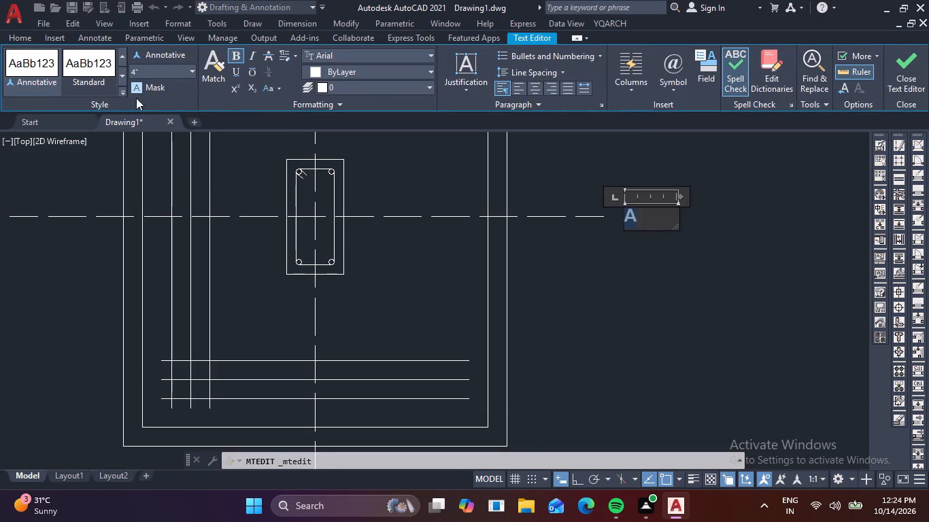
{"action": "left_click", "coordinate": [196, 67]}
{"action": "left_click", "coordinate": [171, 82]}
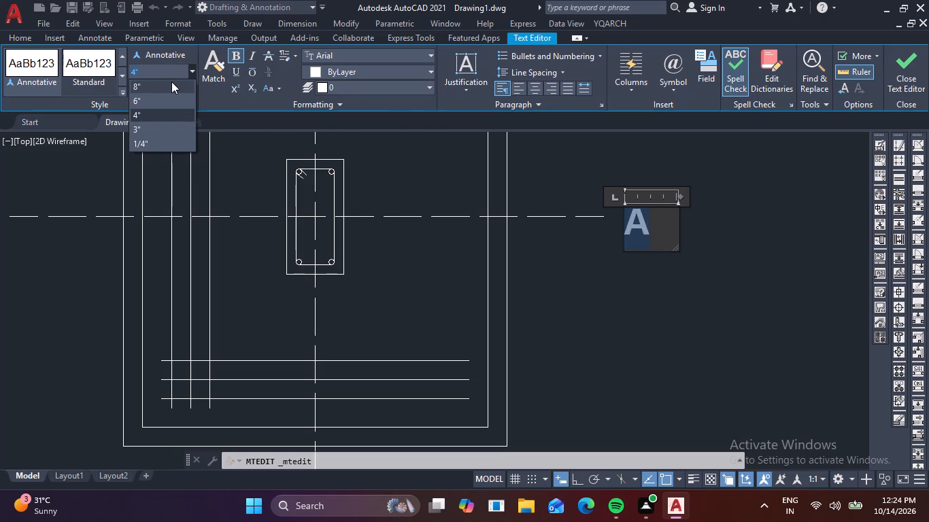
{"action": "left_click", "coordinate": [395, 171]}
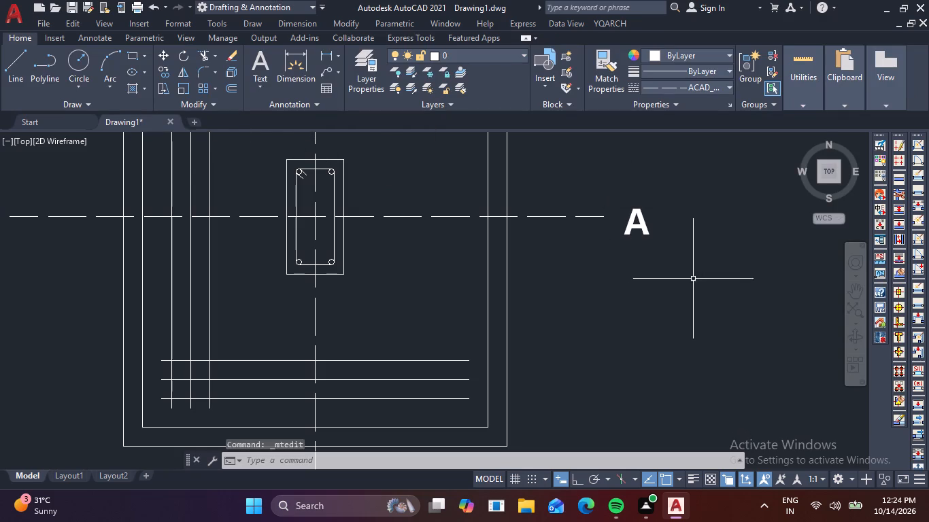
Underline the section label A beside the horizontal centreline and save the text change.
{"action": "double_click", "coordinate": [641, 225]}
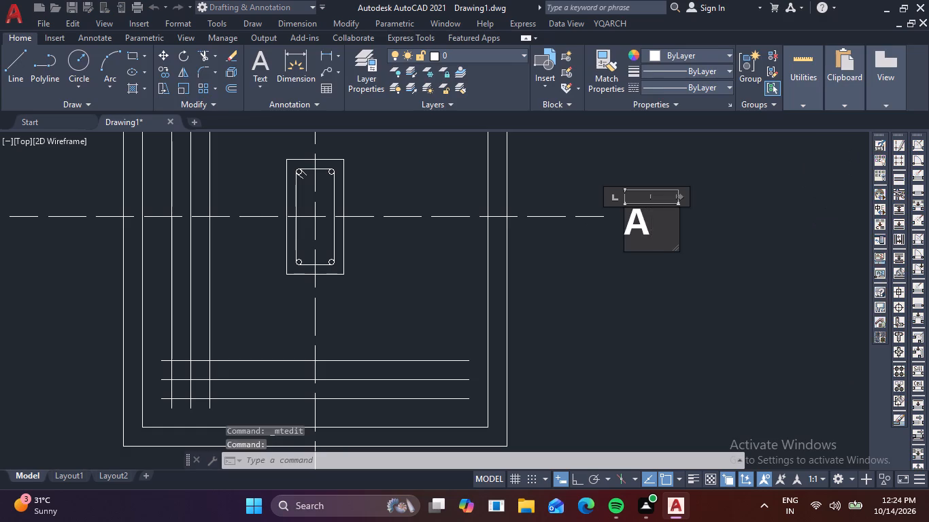
{"action": "left_click_drag", "start_coordinate": [654, 222], "coordinate": [587, 224]}
{"action": "left_click", "coordinate": [231, 72]}
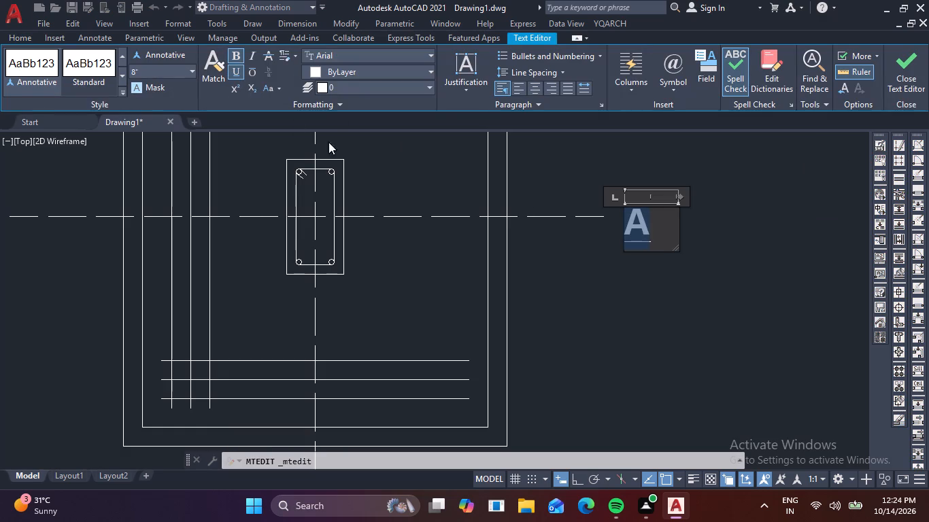
{"action": "key", "text": "Escape"}
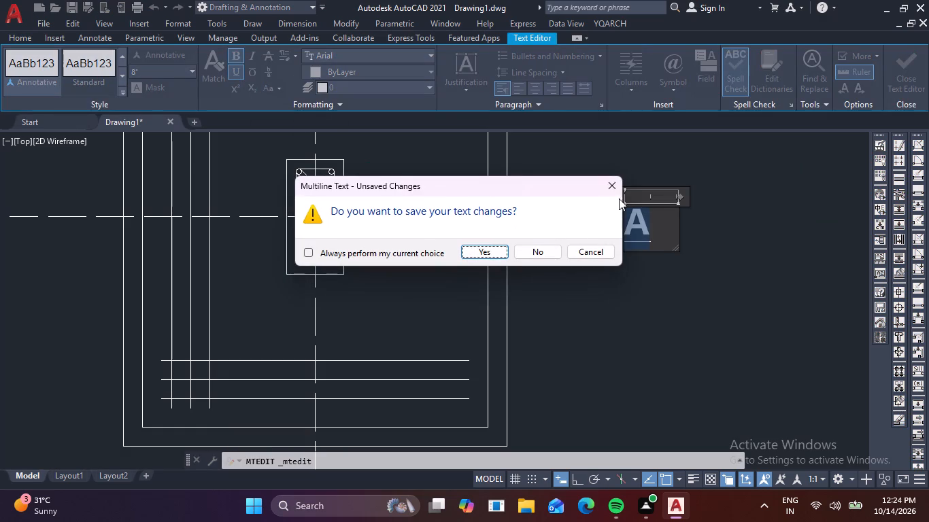
{"action": "left_click", "coordinate": [615, 183]}
{"action": "left_click", "coordinate": [635, 141]}
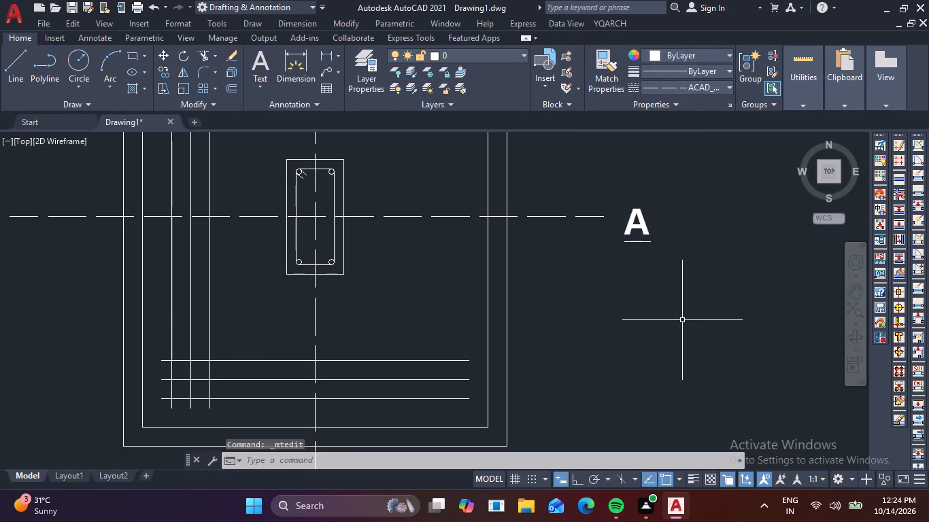
Draw a horizontal line about 11" long just below the underlined A, slightly wider than the underline.
{"action": "key", "text": "l"}
{"action": "key", "text": "space"}
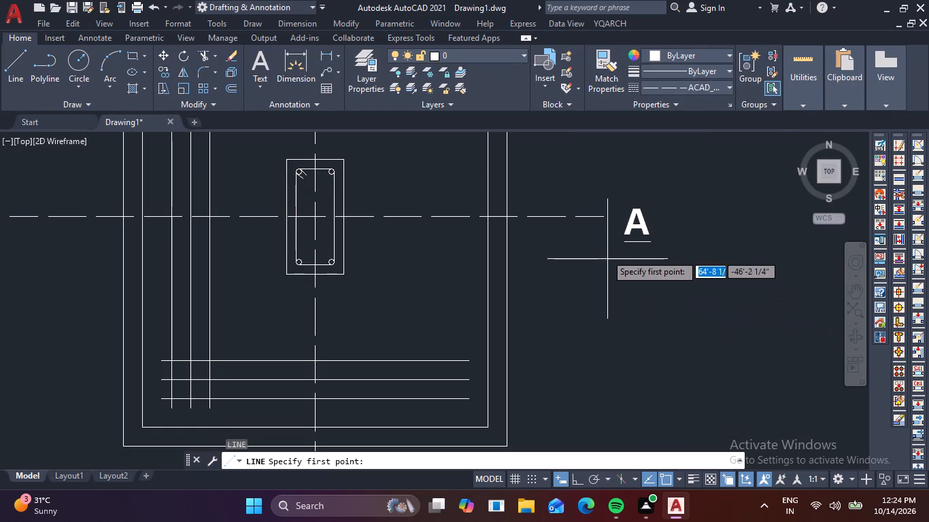
{"action": "key", "text": "F8"}
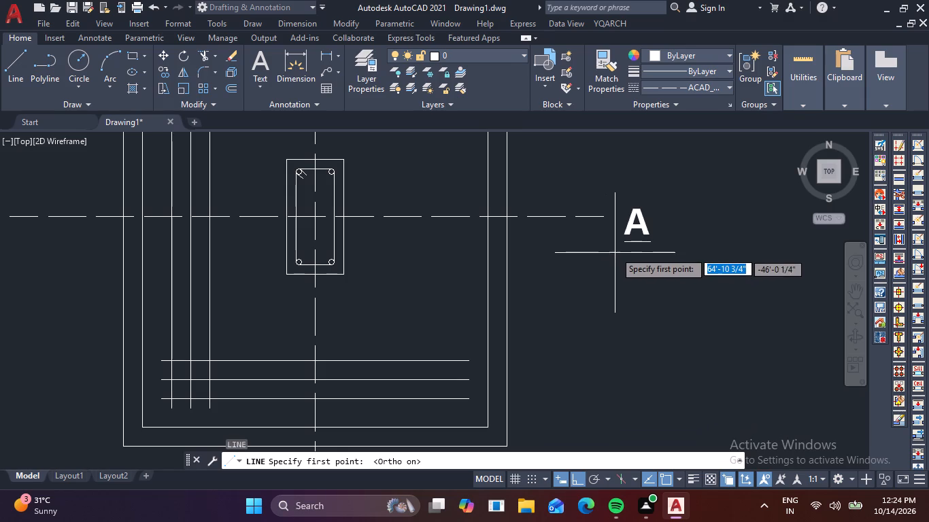
{"action": "scroll", "coordinate": [615, 250], "scroll_direction": "up", "scroll_amount": 1}
{"action": "left_click", "coordinate": [619, 249]}
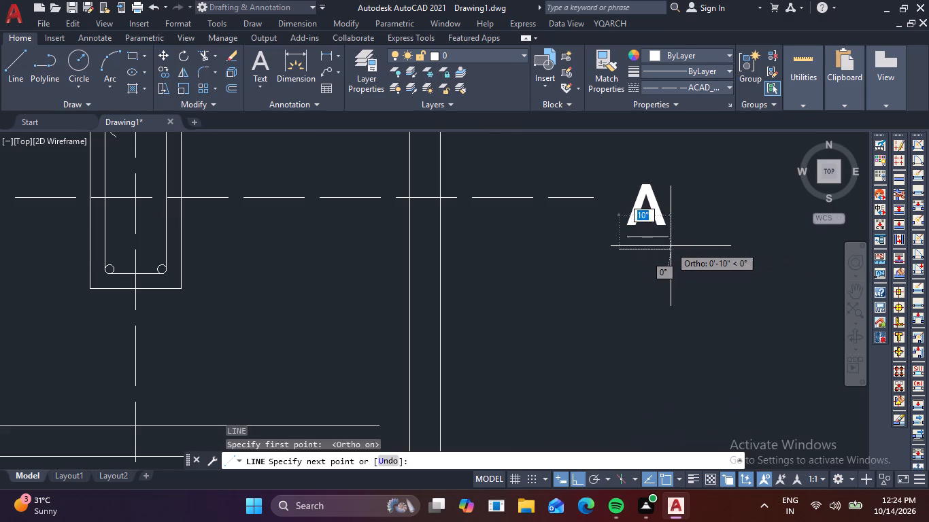
{"action": "left_click", "coordinate": [677, 250]}
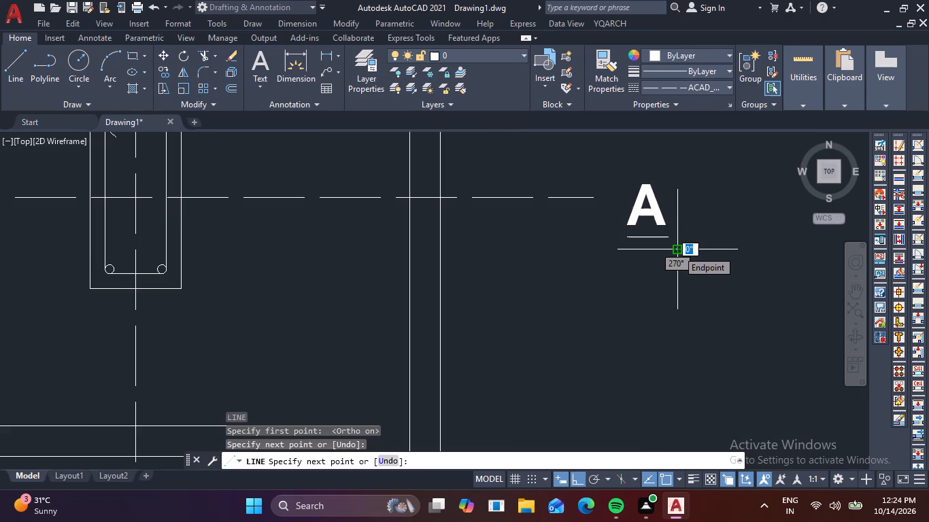
{"action": "key", "text": "Escape"}
Draw the left half of a triangle from that line's midpoint: a sloping side about 10" long and a horizontal base about 5 3/4" long.
{"action": "key", "text": "space"}
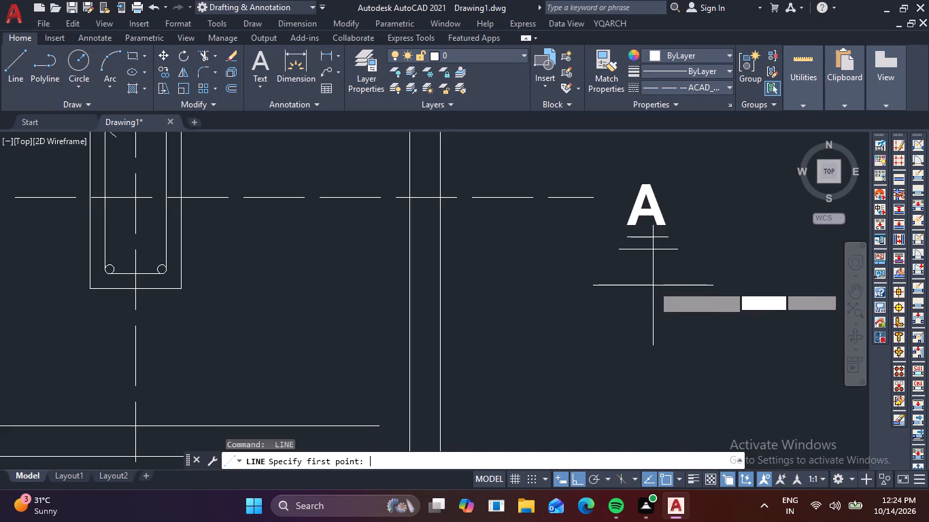
{"action": "left_click", "coordinate": [650, 251]}
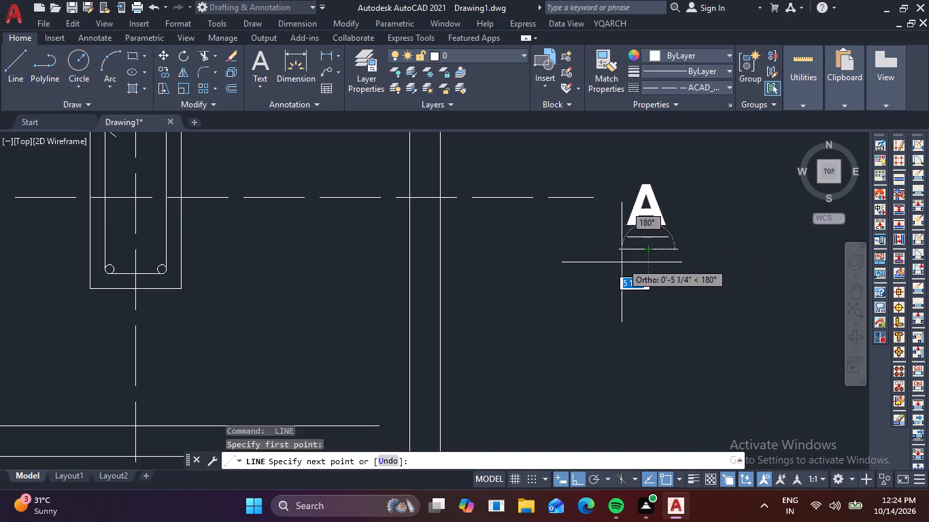
{"action": "key", "text": "F8"}
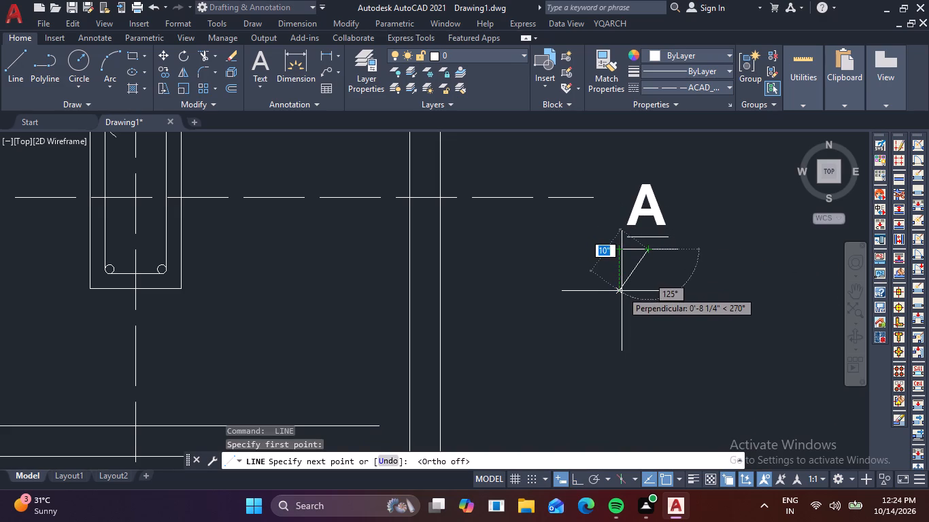
{"action": "left_click", "coordinate": [622, 291]}
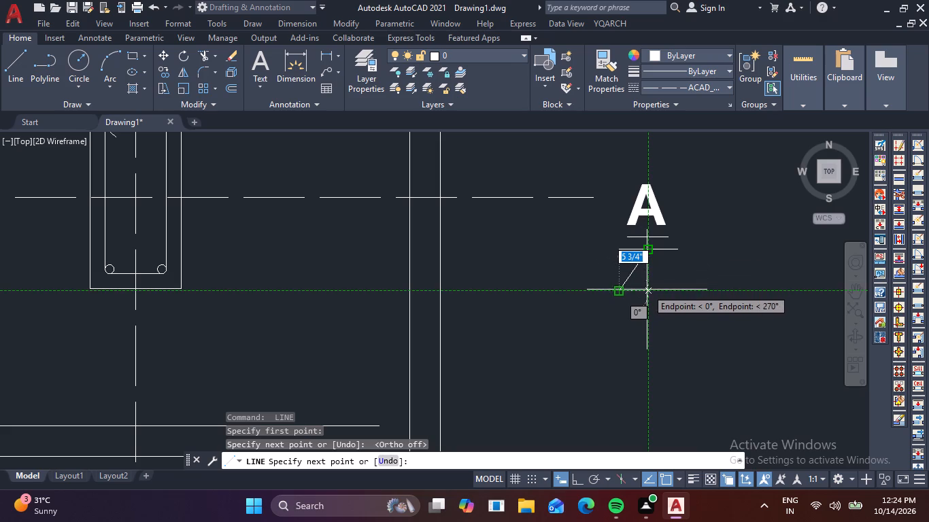
{"action": "left_click", "coordinate": [648, 290]}
{"action": "key", "text": "Escape"}
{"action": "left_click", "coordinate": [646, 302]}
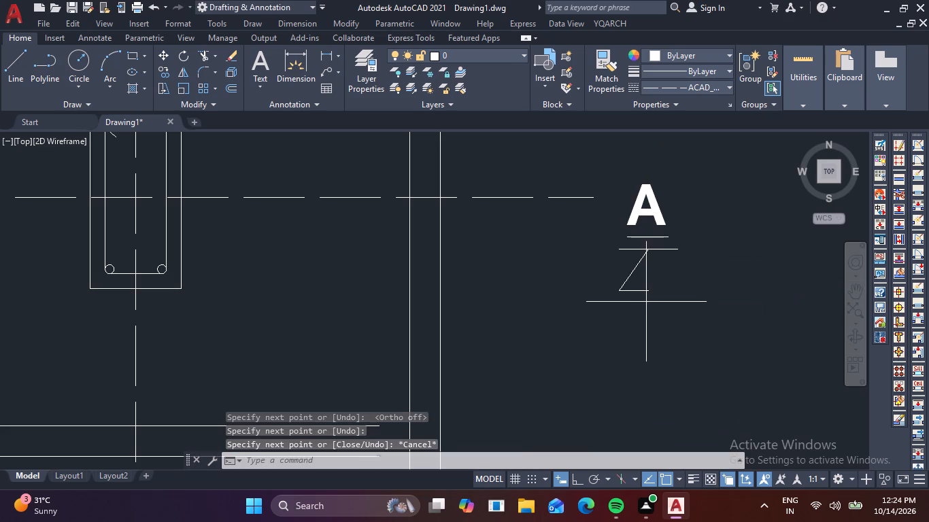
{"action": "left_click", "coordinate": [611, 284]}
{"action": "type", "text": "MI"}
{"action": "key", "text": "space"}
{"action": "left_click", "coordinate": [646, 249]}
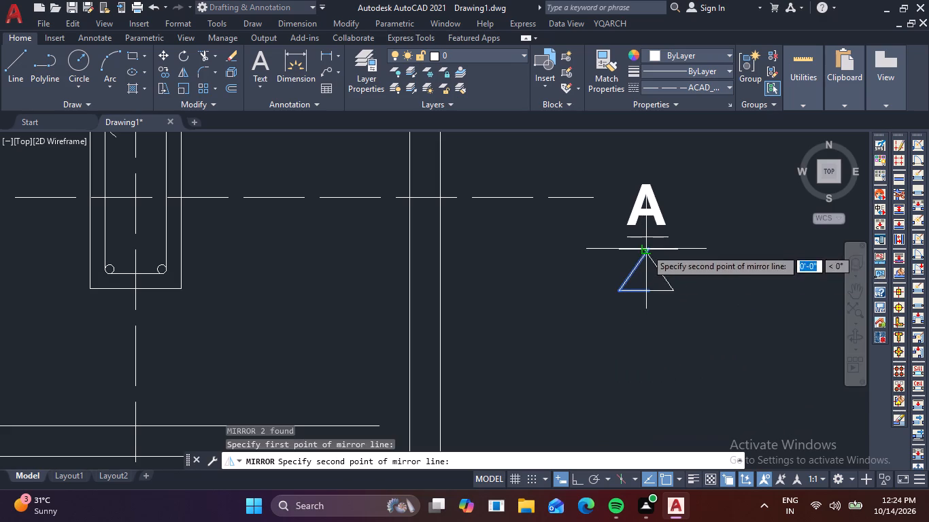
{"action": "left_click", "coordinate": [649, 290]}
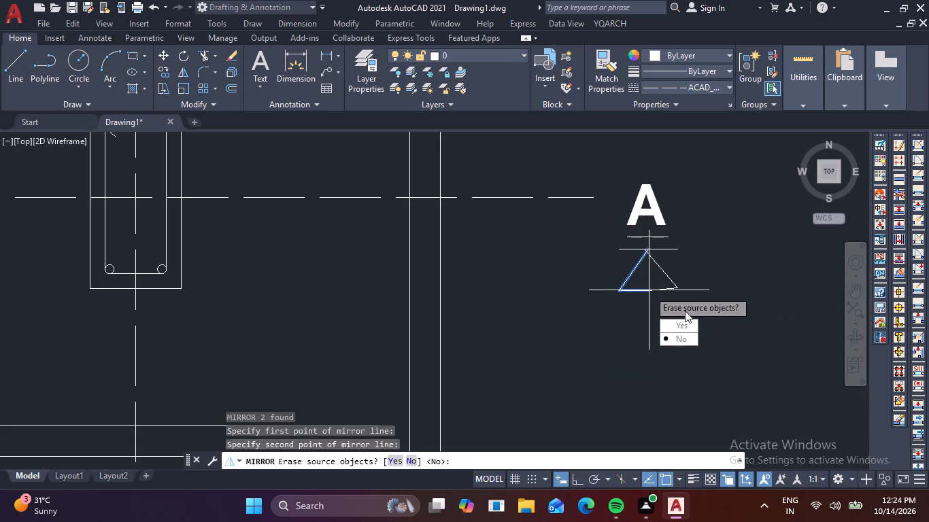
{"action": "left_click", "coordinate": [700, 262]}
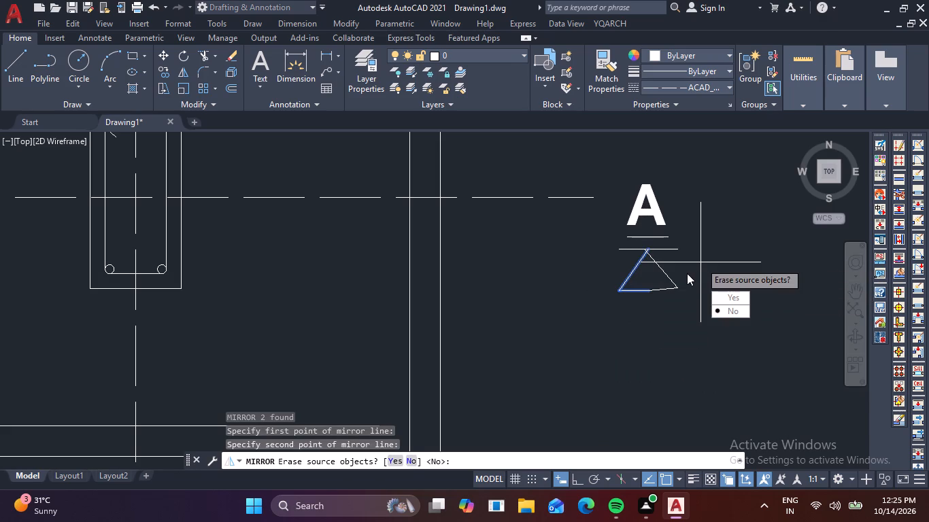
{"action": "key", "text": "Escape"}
Mirror the half triangle below the A label about the vertical axis through its apex, keeping the original half.
{"action": "left_click", "coordinate": [603, 290]}
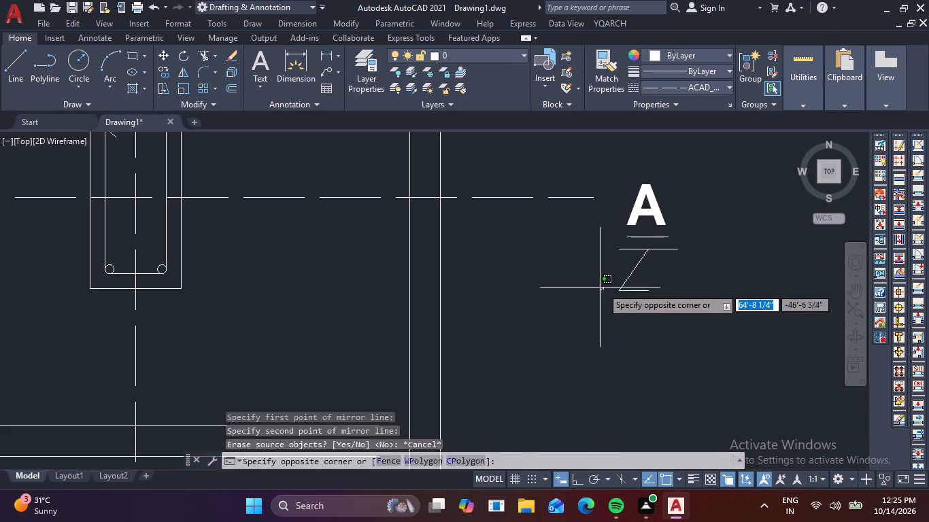
{"action": "left_click", "coordinate": [651, 311]}
{"action": "left_click", "coordinate": [651, 310]}
{"action": "left_click", "coordinate": [624, 288]}
{"action": "double_click", "coordinate": [649, 306]}
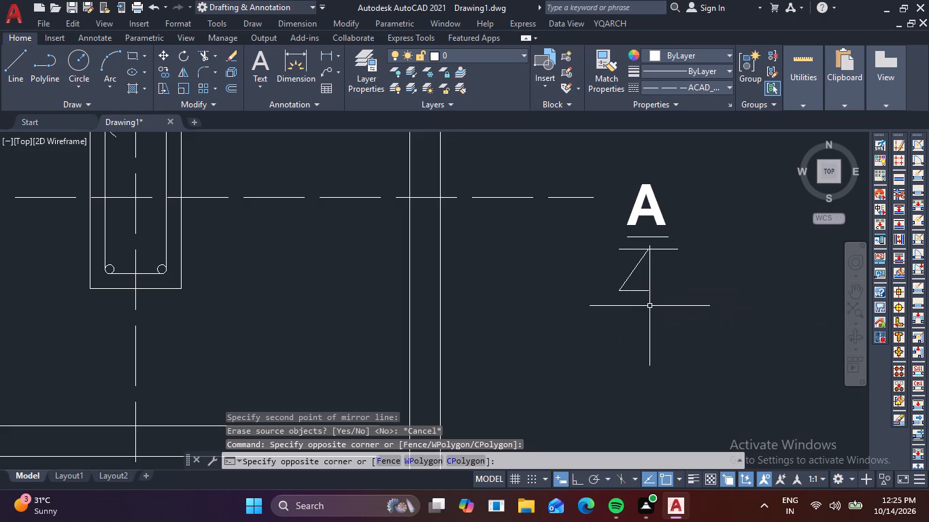
{"action": "left_click", "coordinate": [647, 309]}
{"action": "left_click", "coordinate": [613, 287]}
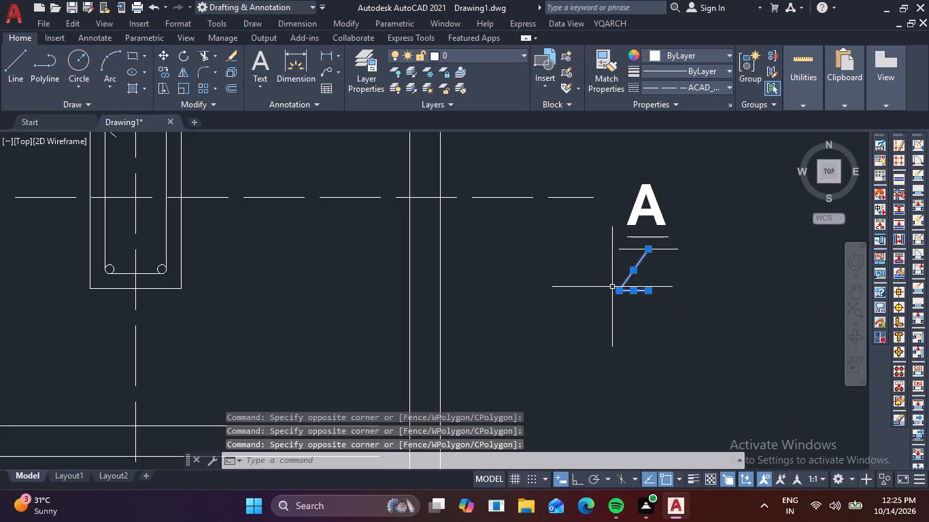
{"action": "key", "text": "m"}
{"action": "key", "text": "i"}
{"action": "key", "text": "space"}
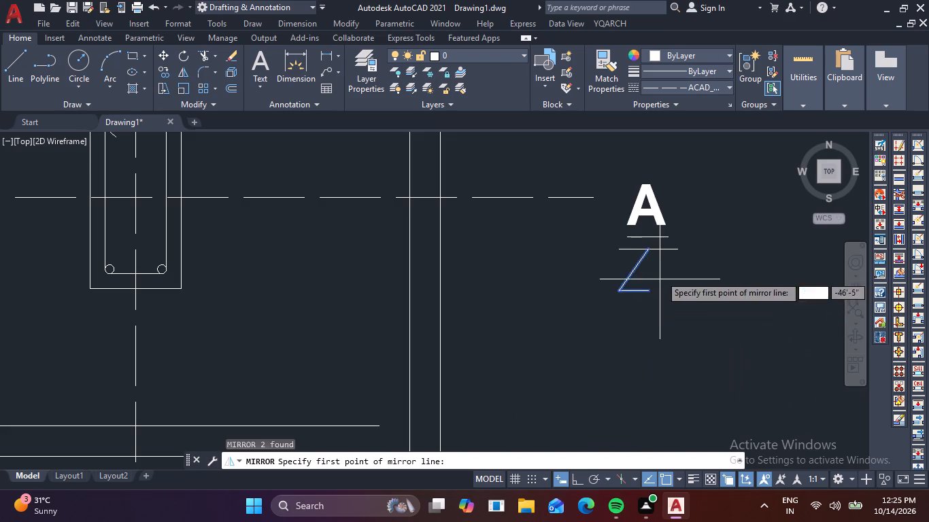
{"action": "scroll", "coordinate": [664, 258], "scroll_direction": "up", "scroll_amount": 3}
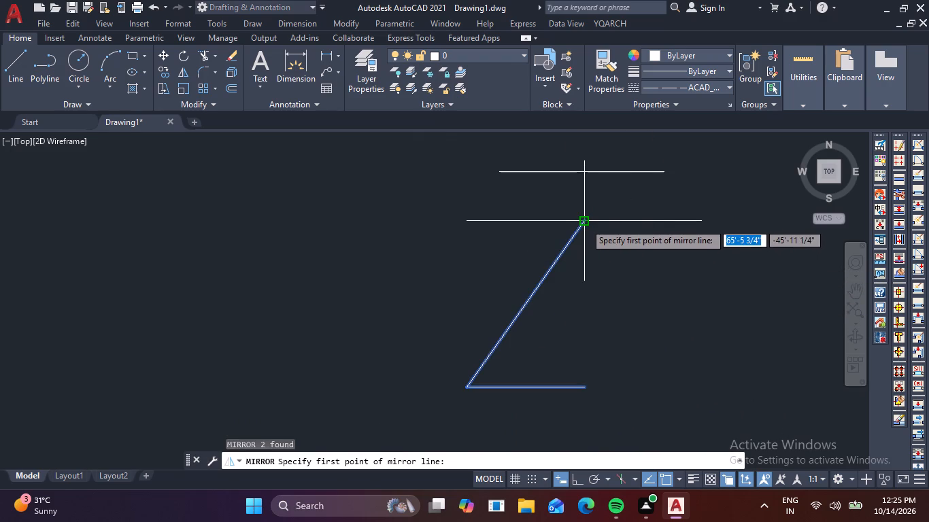
{"action": "left_click", "coordinate": [585, 223]}
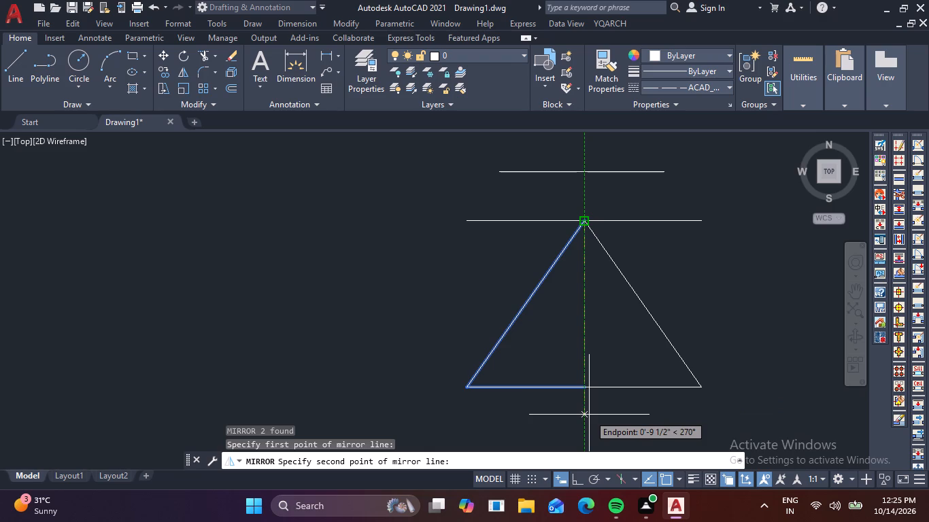
{"action": "left_click", "coordinate": [582, 420]}
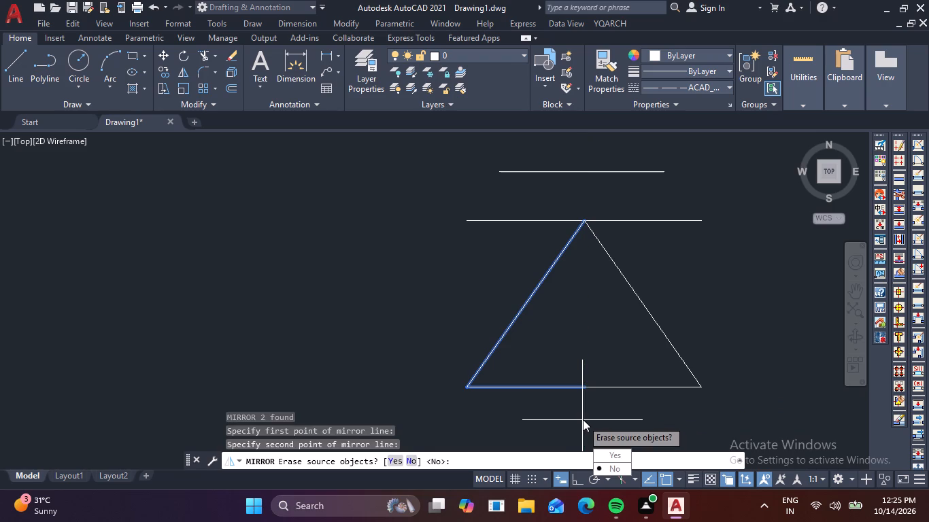
{"action": "key", "text": "space"}
{"action": "scroll", "coordinate": [619, 358], "scroll_direction": "down", "scroll_amount": 2}
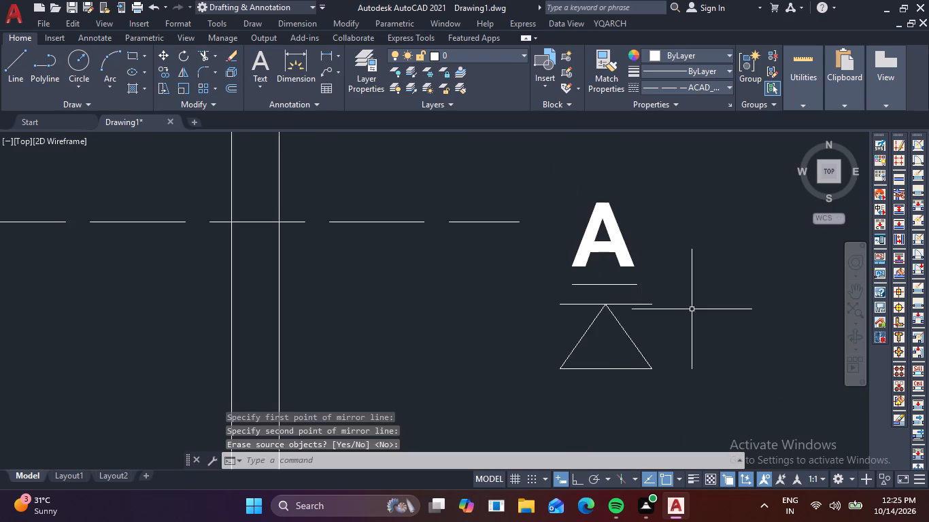
Copy the whole A section marker, with its line and triangle, horizontally about 17' to the left end of the horizontal centreline.
{"action": "left_click_drag", "start_coordinate": [667, 414], "coordinate": [651, 398]}
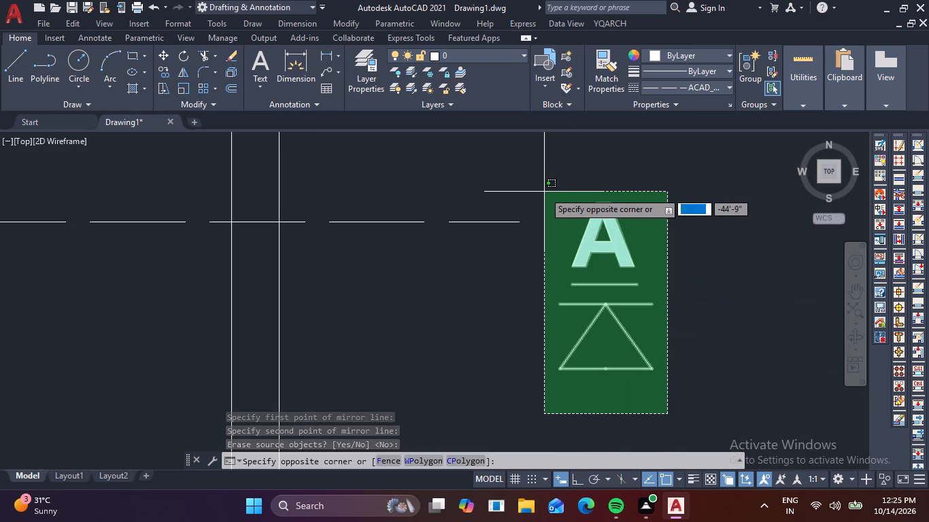
{"action": "left_click", "coordinate": [544, 192]}
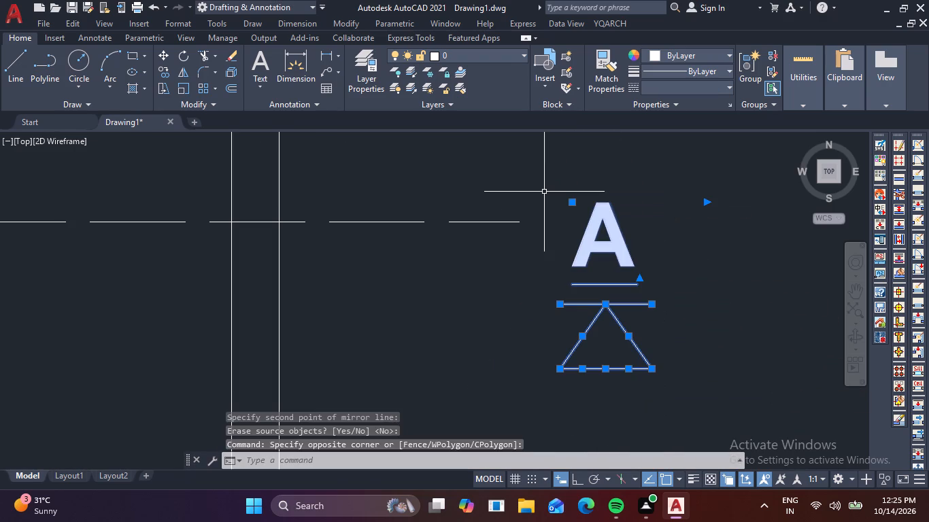
{"action": "key", "text": "F8"}
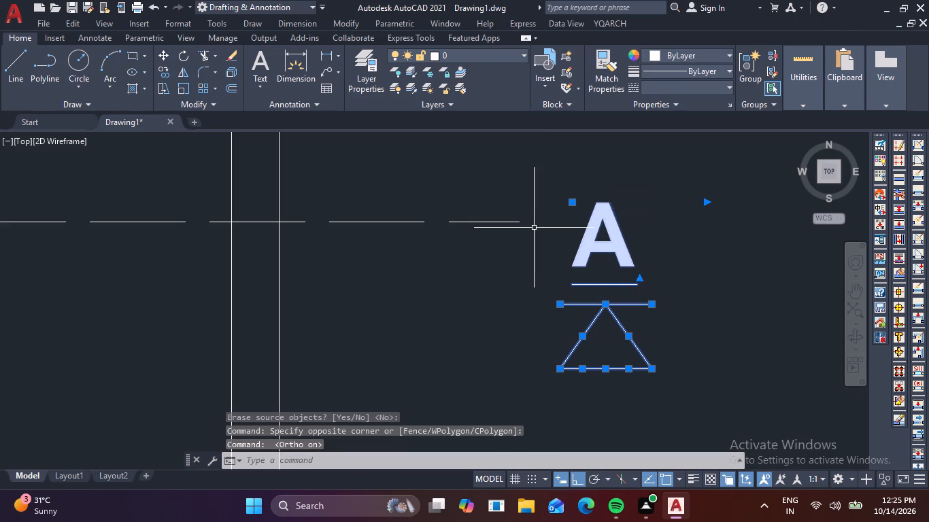
{"action": "type", "text": "CO"}
{"action": "key", "text": "space"}
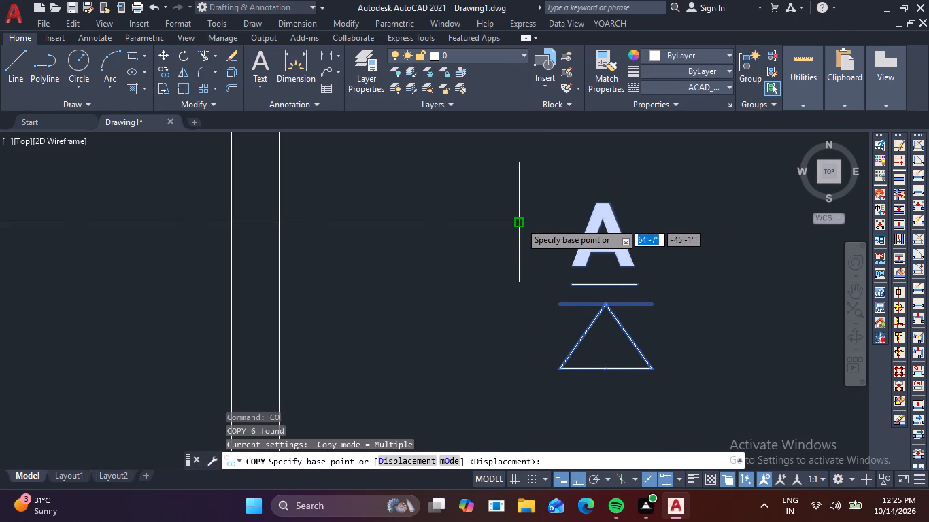
{"action": "left_click", "coordinate": [520, 222]}
{"action": "scroll", "coordinate": [320, 227], "scroll_direction": "down", "scroll_amount": 3}
{"action": "middle_click_drag", "start_coordinate": [257, 241], "coordinate": [545, 220]}
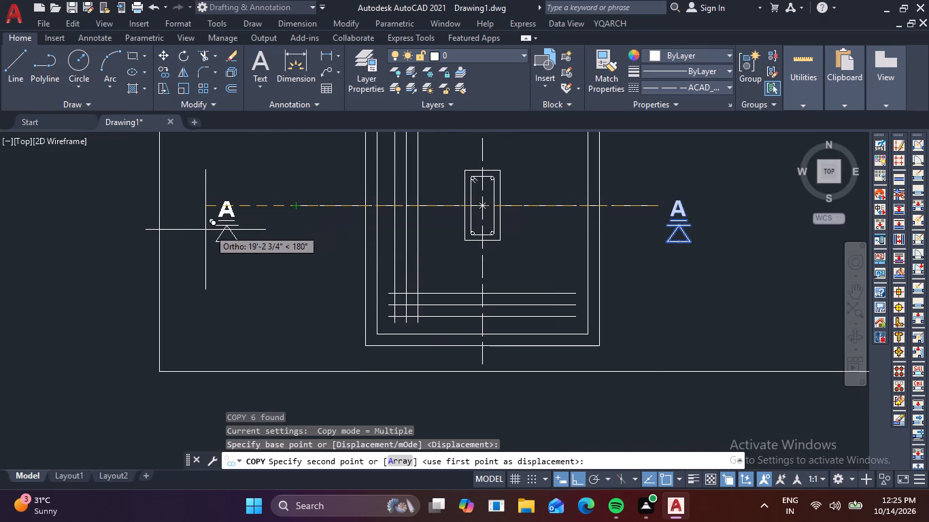
{"action": "scroll", "coordinate": [264, 207], "scroll_direction": "up", "scroll_amount": 2}
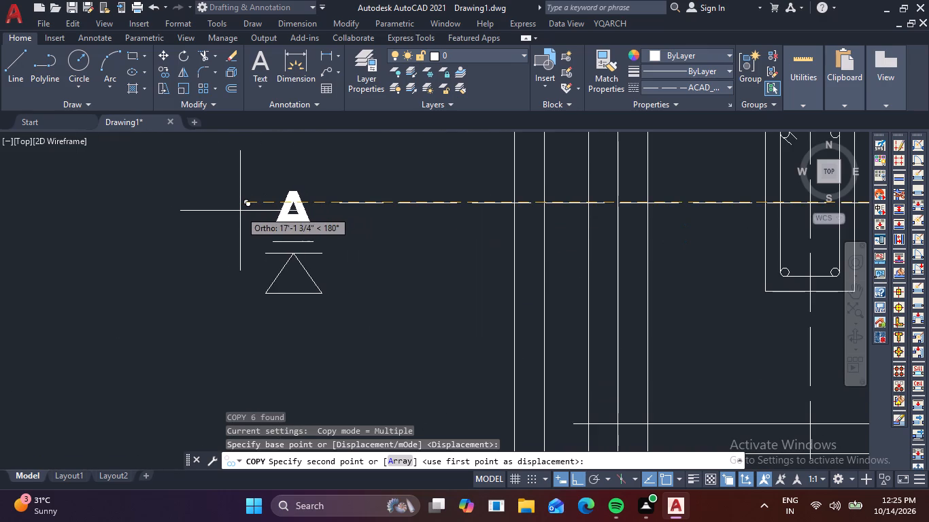
{"action": "left_click", "coordinate": [246, 212]}
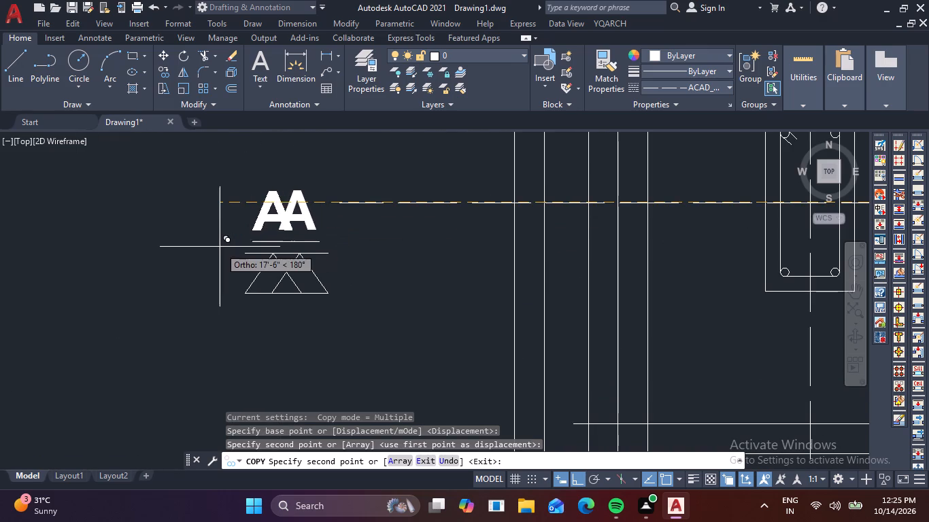
{"action": "key", "text": "Escape"}
{"action": "scroll", "coordinate": [220, 248], "scroll_direction": "down", "scroll_amount": 3}
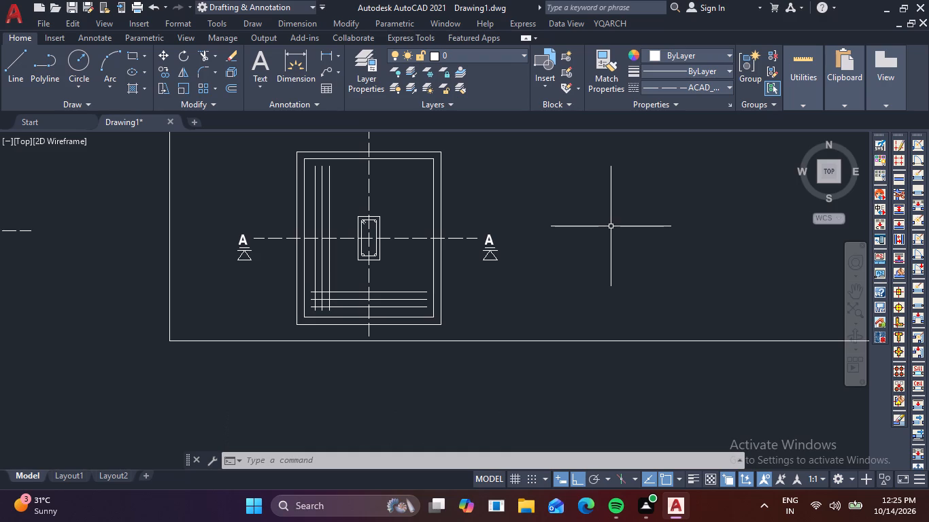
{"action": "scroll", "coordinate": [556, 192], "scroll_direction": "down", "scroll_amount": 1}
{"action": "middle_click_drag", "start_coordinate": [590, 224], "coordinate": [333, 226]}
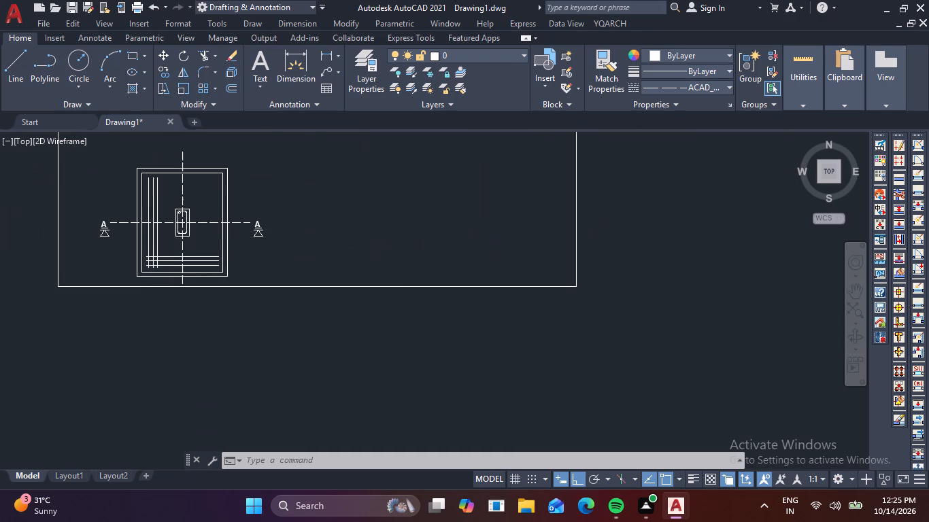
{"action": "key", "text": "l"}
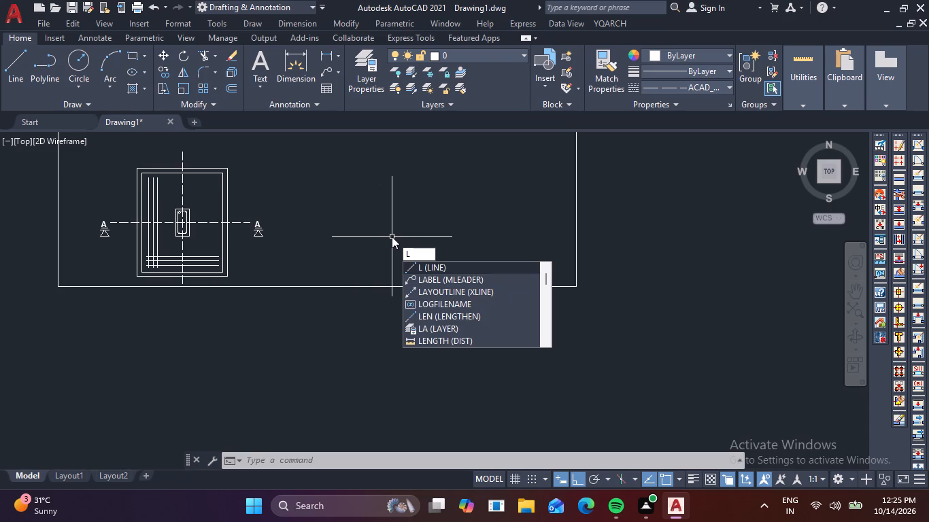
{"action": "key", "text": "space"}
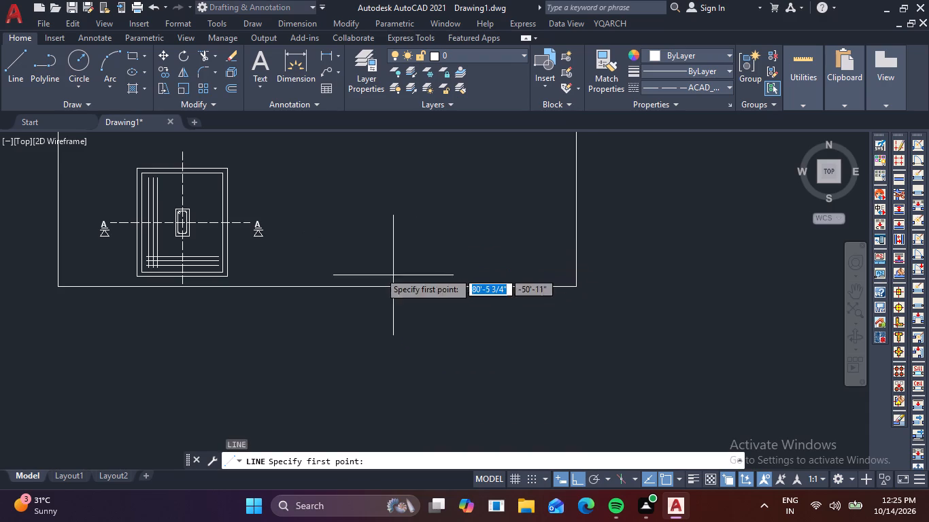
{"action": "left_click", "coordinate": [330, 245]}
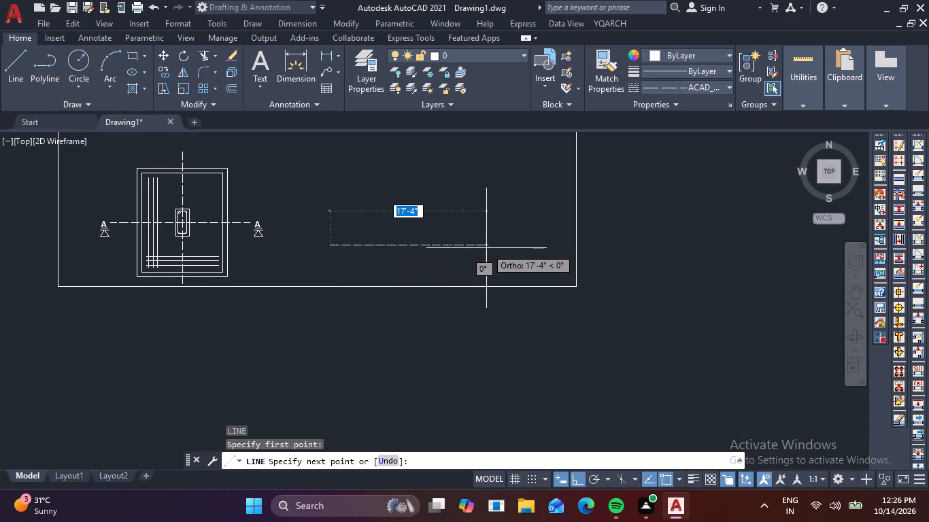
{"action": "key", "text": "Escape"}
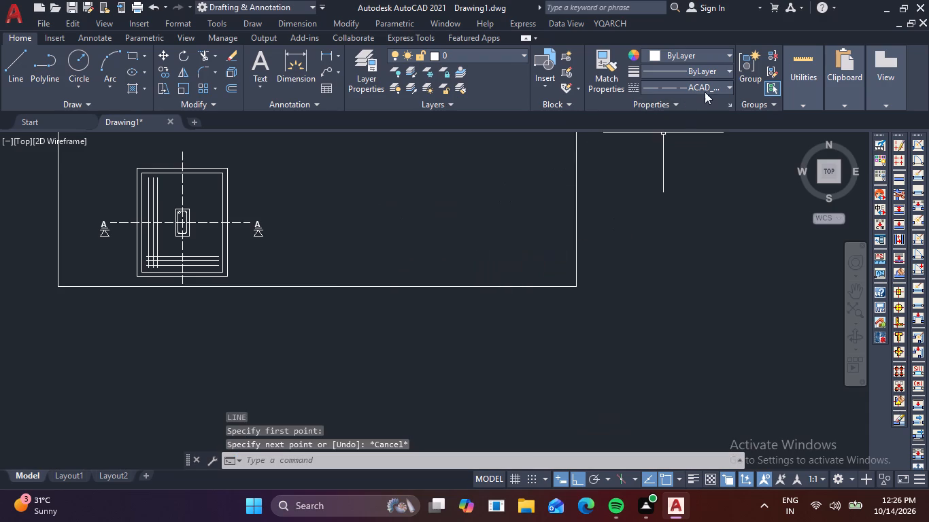
Set the current linetype to ByLayer.
{"action": "left_click", "coordinate": [707, 90]}
{"action": "scroll", "coordinate": [694, 90], "scroll_direction": "up", "scroll_amount": 3}
{"action": "left_click", "coordinate": [689, 99]}
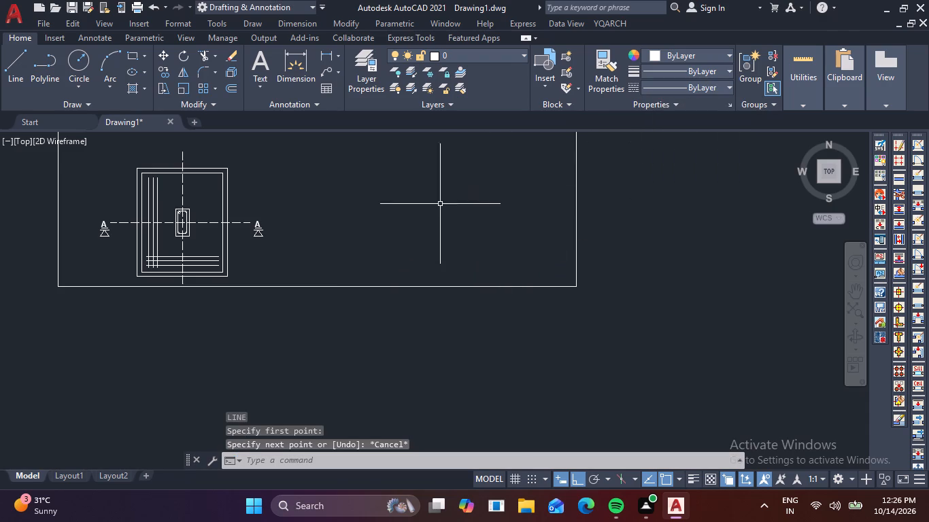
Draw a 20' horizontal line inside the frame, to the right of the footing detail, as the base of the section.
{"action": "key", "text": "l"}
{"action": "key", "text": "space"}
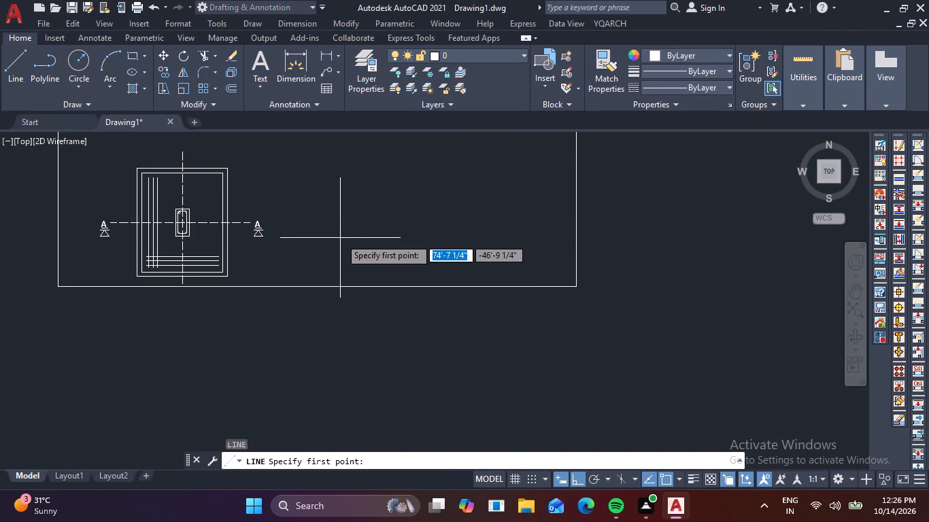
{"action": "left_click", "coordinate": [340, 238]}
{"action": "scroll", "coordinate": [513, 234], "scroll_direction": "up", "scroll_amount": 2}
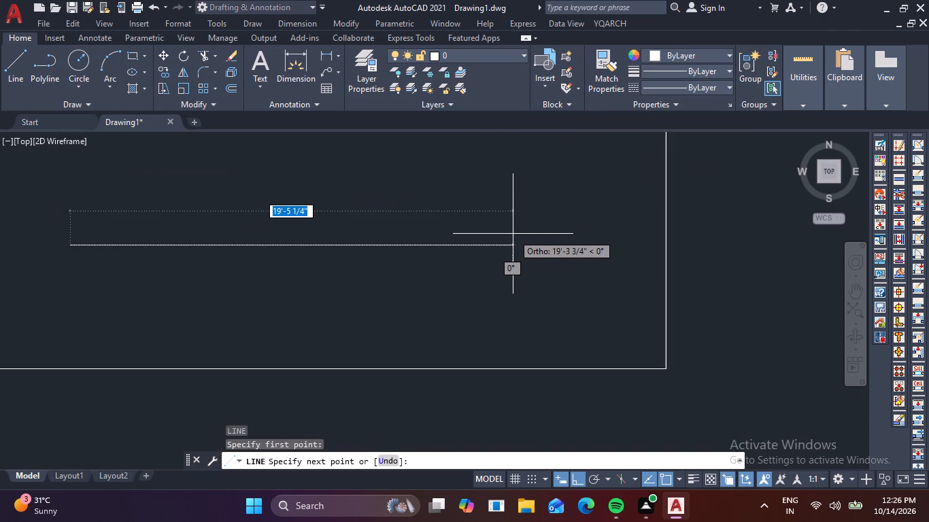
{"action": "scroll", "coordinate": [513, 234], "scroll_direction": "up", "scroll_amount": 1}
{"action": "scroll", "coordinate": [510, 239], "scroll_direction": "down", "scroll_amount": 2}
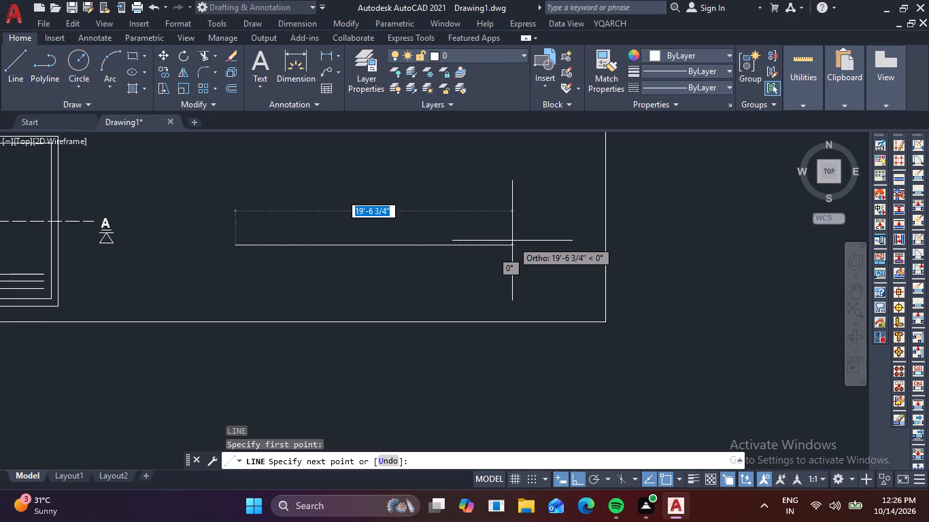
{"action": "key", "text": "2"}
{"action": "key", "text": "0"}
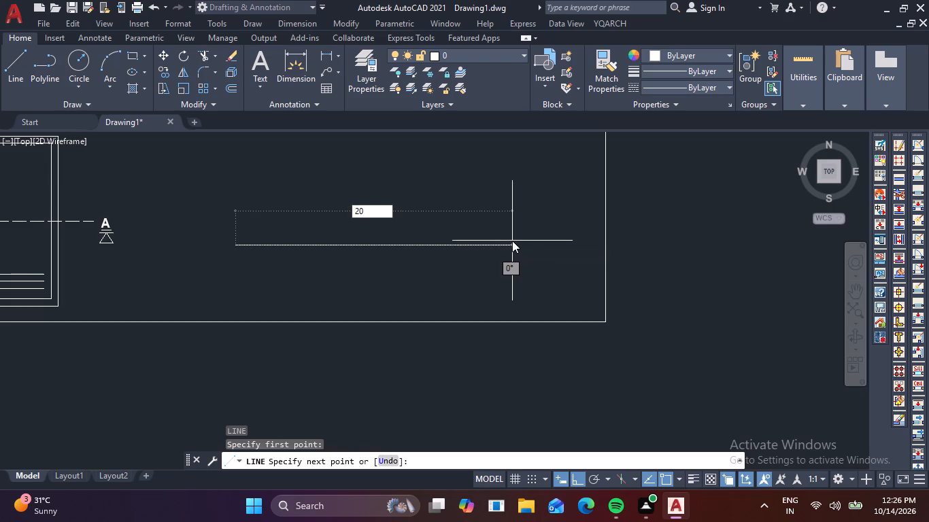
{"action": "key", "text": "apostrophe"}
{"action": "key", "text": "Return"}
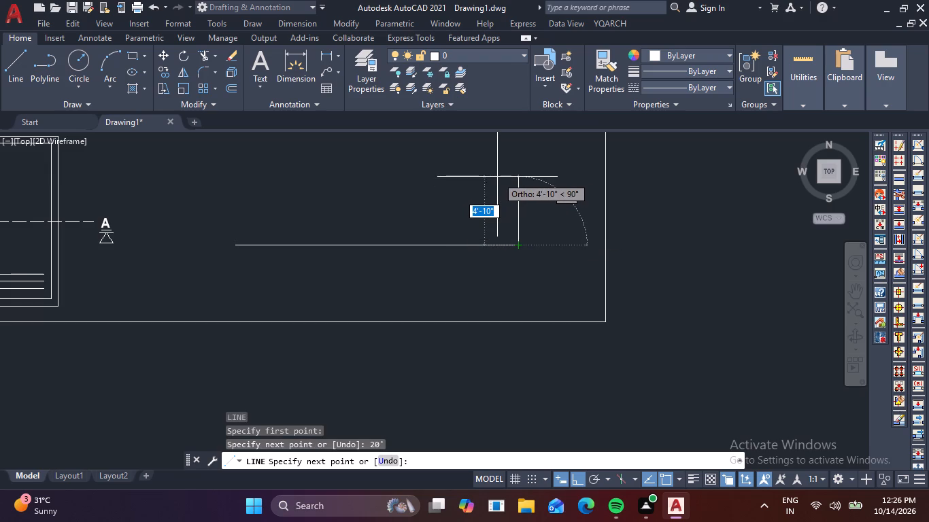
Close the 20' line into a thin rectangle, with its right edge rising 5" and another 9", plus matching top and left edges.
{"action": "key", "text": "5"}
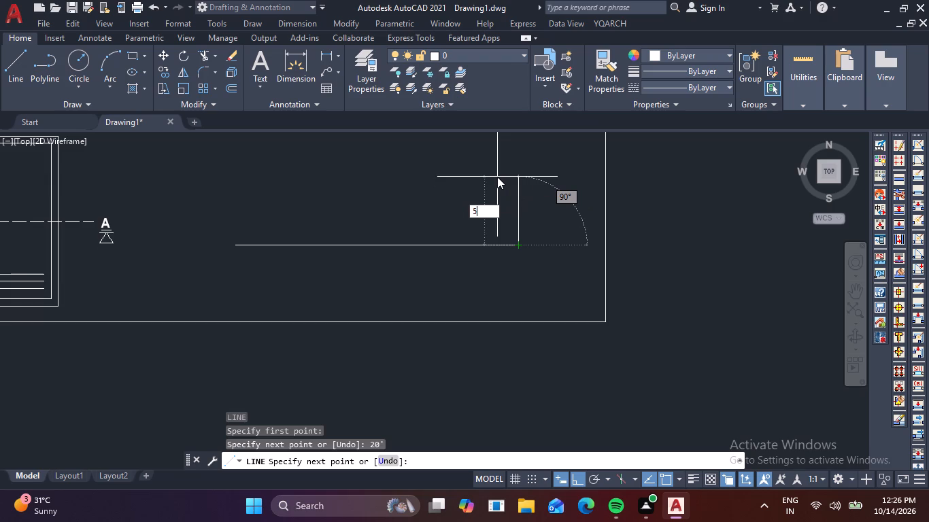
{"action": "key", "text": "Return"}
{"action": "type", "text": "9'"}
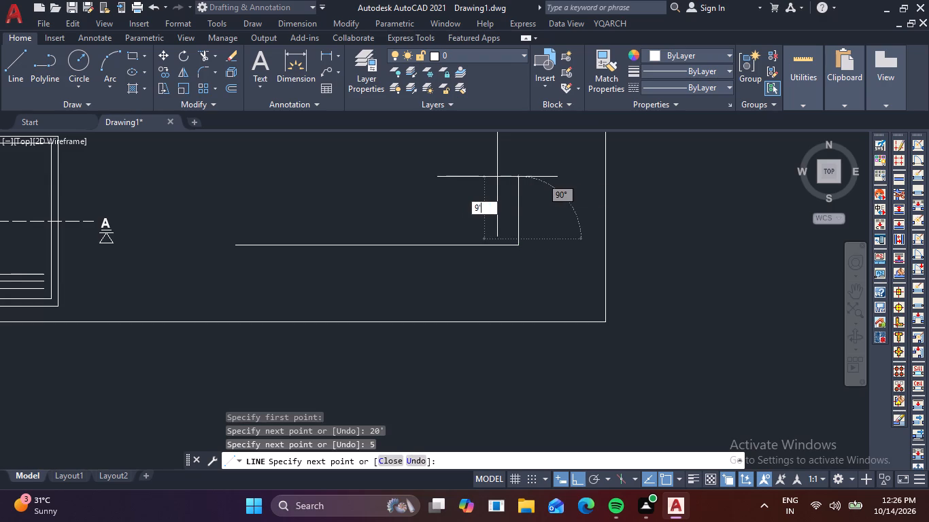
{"action": "key", "text": "BackSpace"}
{"action": "key", "text": "shift+quotedbl"}
{"action": "key", "text": "Return"}
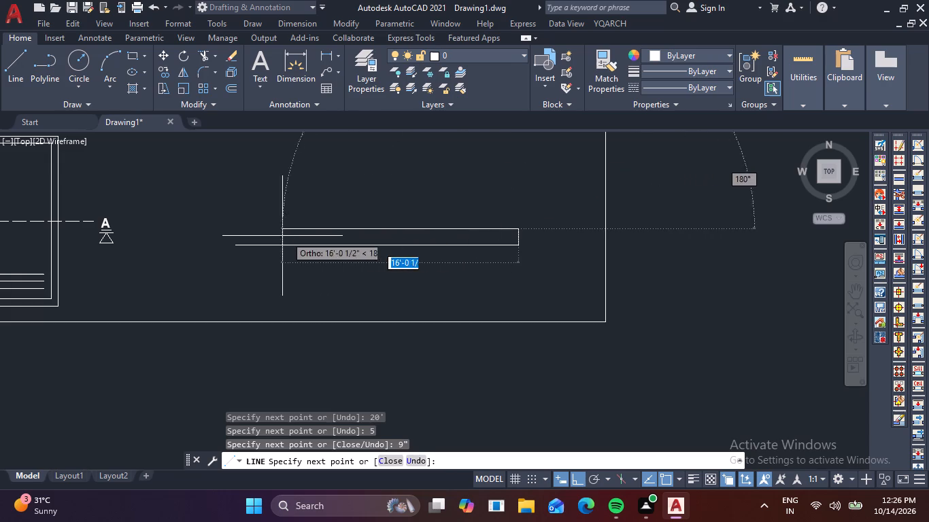
{"action": "scroll", "coordinate": [222, 247], "scroll_direction": "up", "scroll_amount": 2}
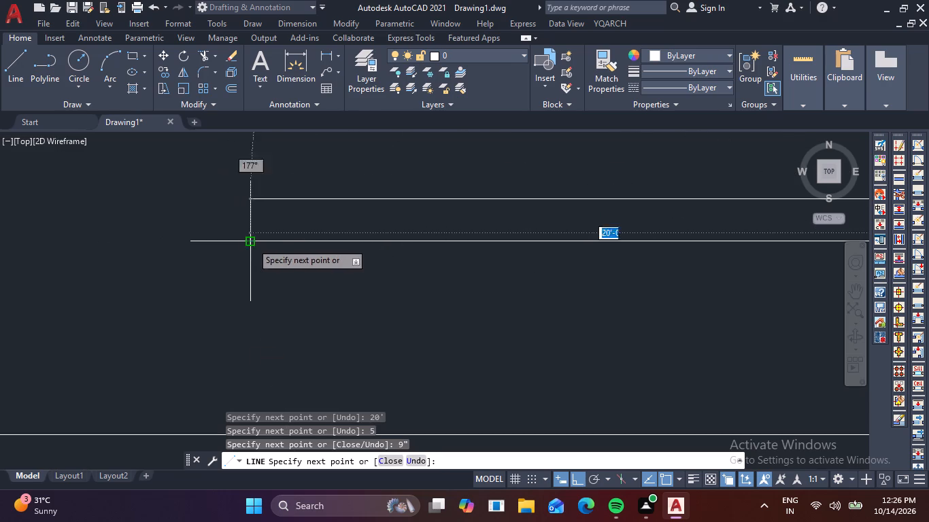
{"action": "left_click", "coordinate": [251, 199]}
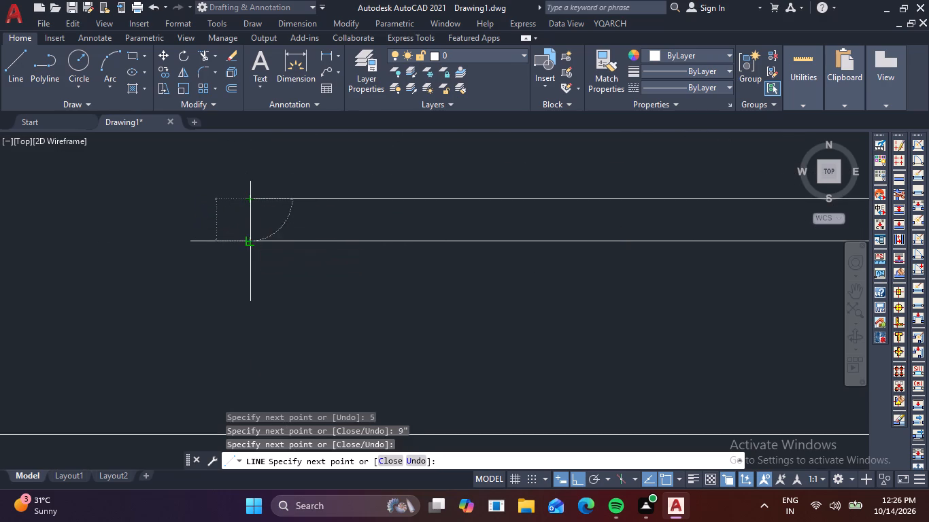
{"action": "left_click", "coordinate": [250, 241]}
{"action": "key", "text": "Escape"}
{"action": "scroll", "coordinate": [394, 210], "scroll_direction": "down", "scroll_amount": 2}
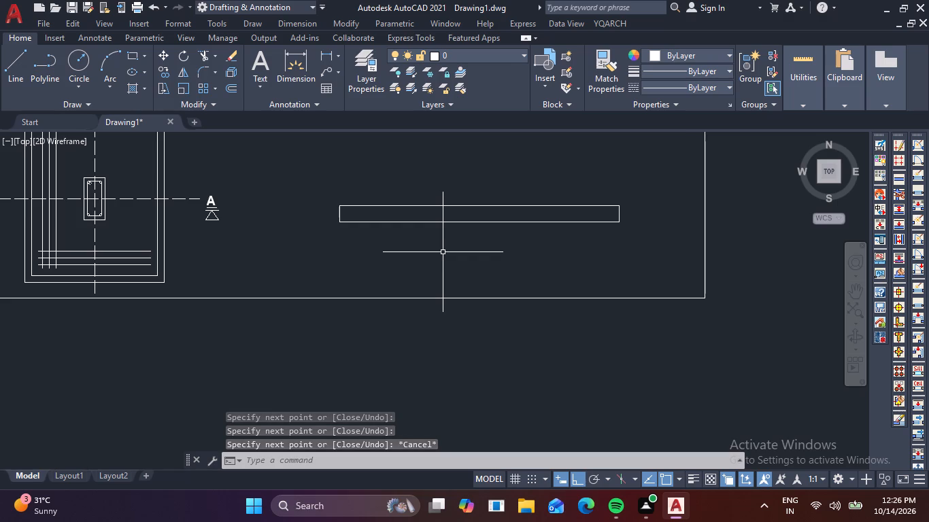
Draw a line from the base rectangle's top-right corner 3' inward along its top edge, continuing 20" vertically upward.
{"action": "type", "text": "L"}
{"action": "key", "text": "space"}
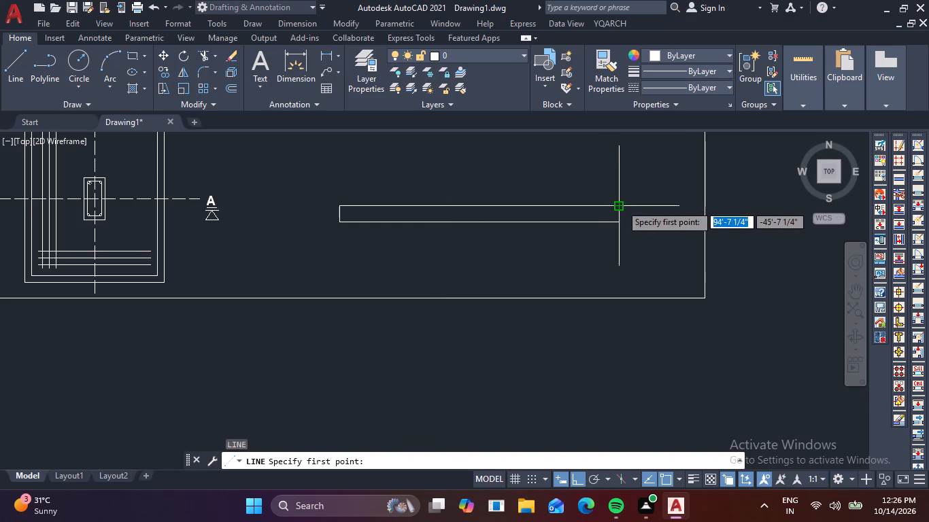
{"action": "left_click", "coordinate": [621, 205]}
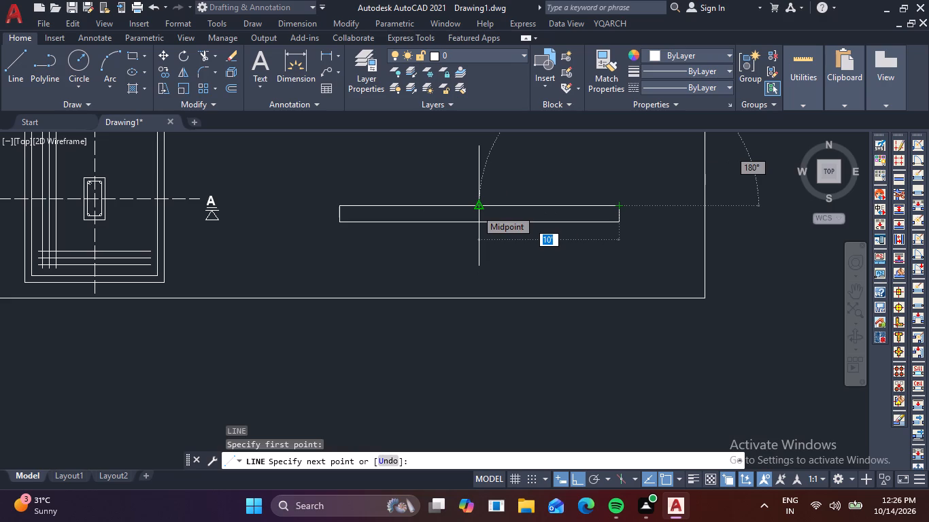
{"action": "key", "text": "3"}
{"action": "key", "text": "apostrophe"}
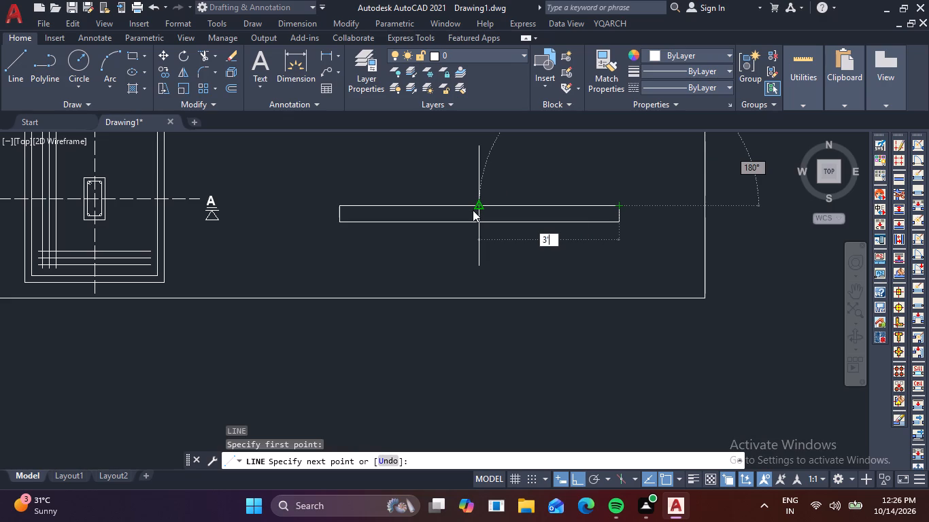
{"action": "key", "text": "Return"}
{"action": "middle_click_drag", "start_coordinate": [600, 162], "coordinate": [583, 212]}
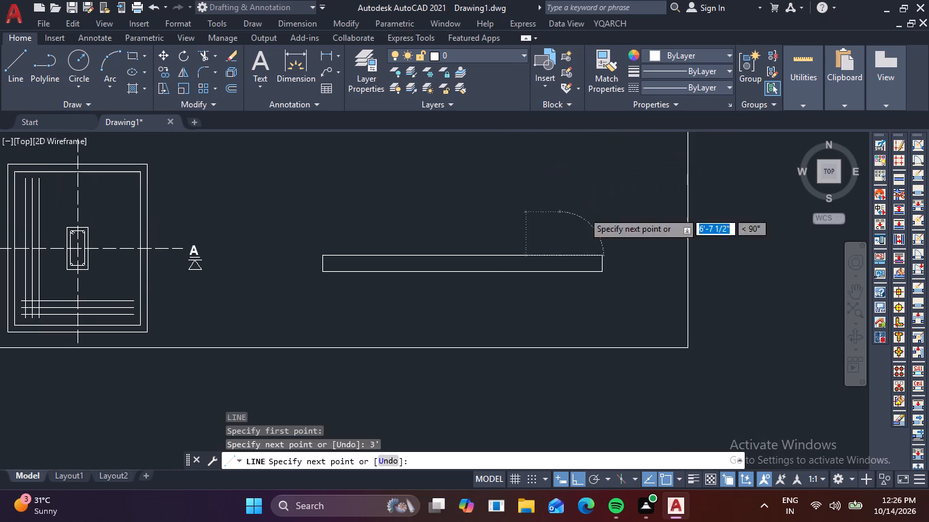
{"action": "middle_click_drag", "start_coordinate": [583, 212], "coordinate": [583, 213]}
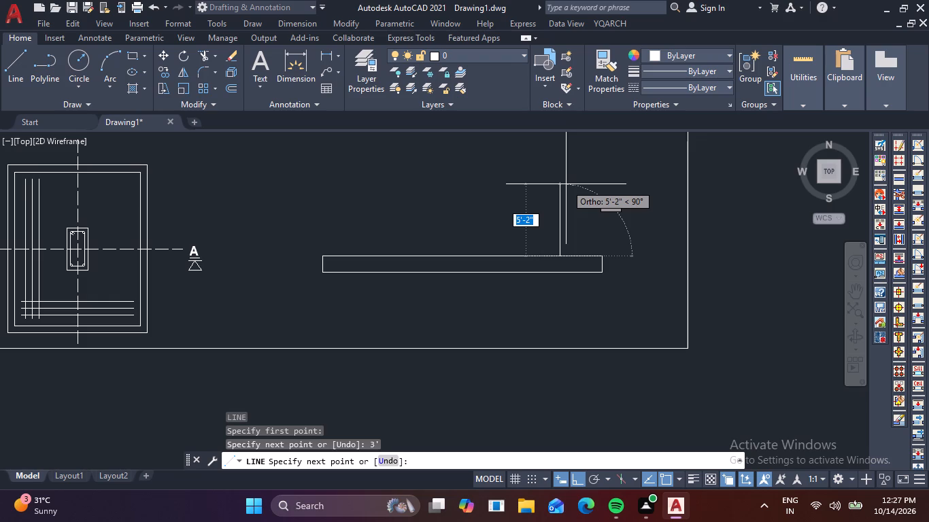
{"action": "type", "text": "20"}
{"action": "key", "text": "shift+quotedbl"}
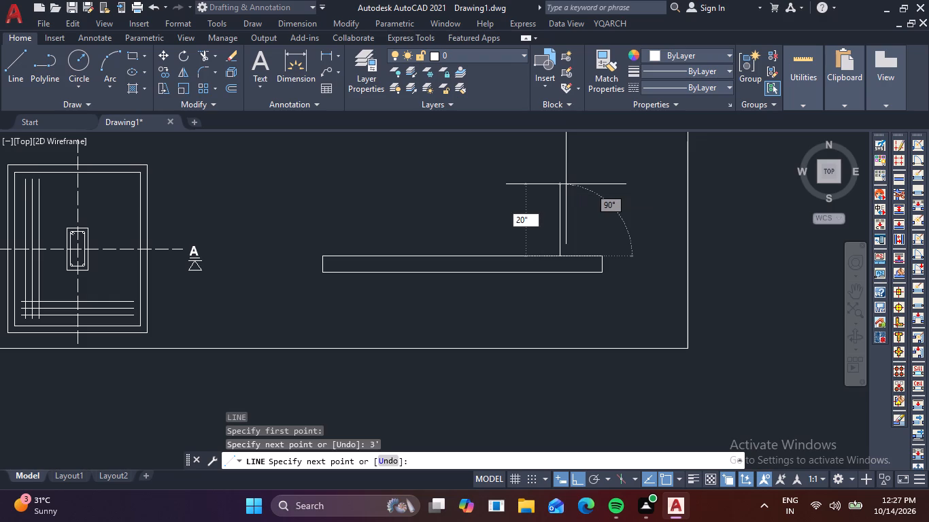
{"action": "key", "text": "Return"}
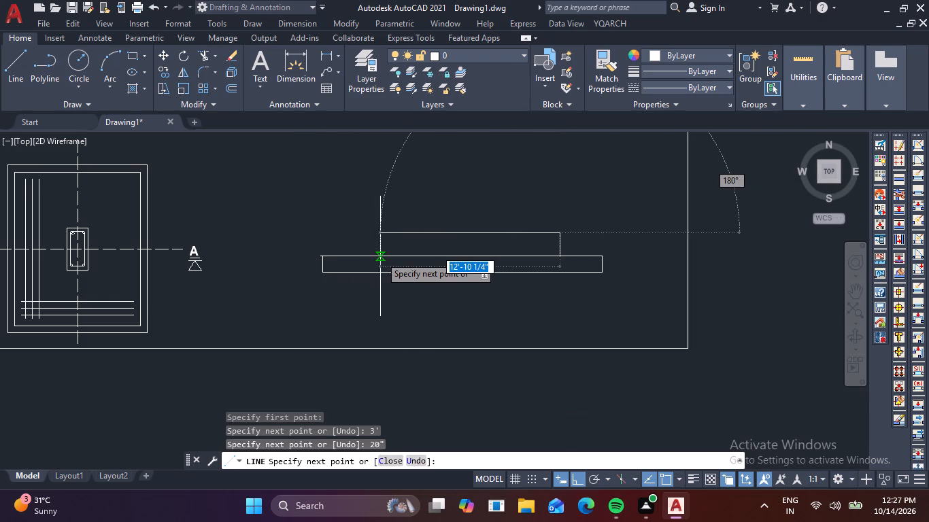
{"action": "key", "text": "Escape"}
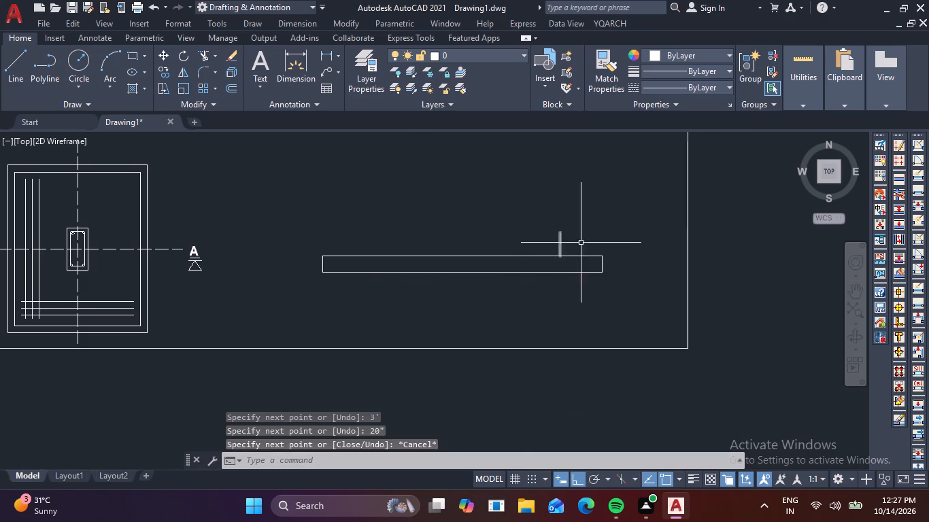
Mirror the 20" vertical line about the vertical axis through the midpoint of the base's top edge, keeping the original.
{"action": "left_click_drag", "start_coordinate": [581, 243], "coordinate": [574, 242]}
{"action": "left_click_drag", "start_coordinate": [557, 237], "coordinate": [550, 235]}
{"action": "type", "text": "MI"}
{"action": "key", "text": "space"}
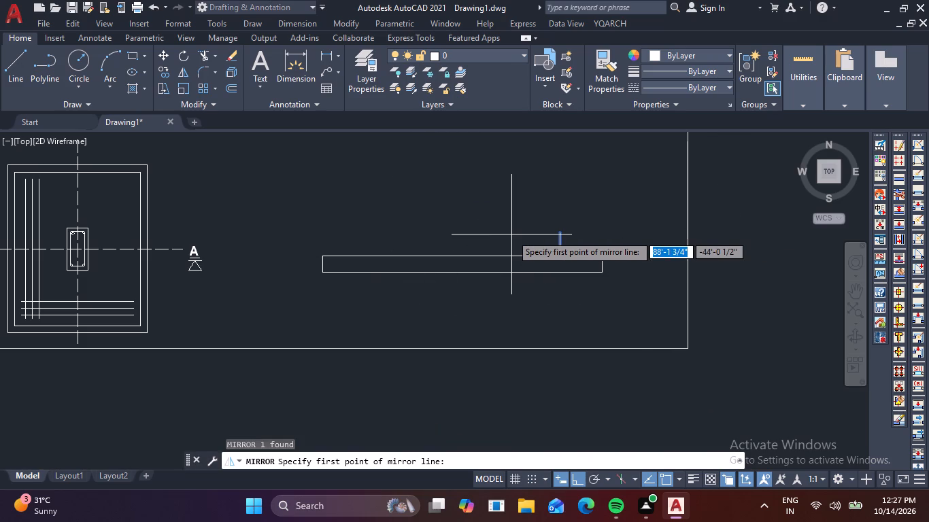
{"action": "key", "text": "space"}
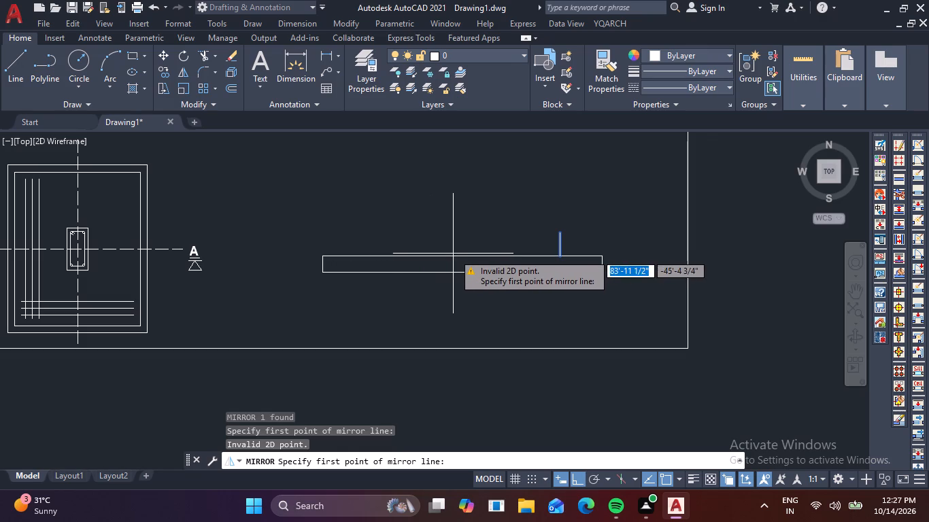
{"action": "left_click", "coordinate": [462, 256]}
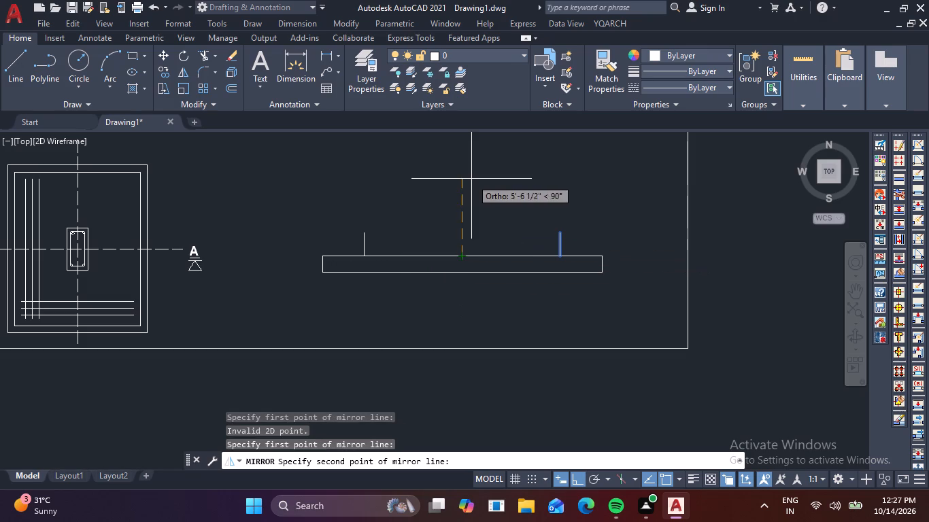
{"action": "left_click", "coordinate": [471, 179]}
{"action": "key", "text": "space"}
Join the upper ends of the two 20" vertical lines with a horizontal line to close the footing block.
{"action": "type", "text": "L"}
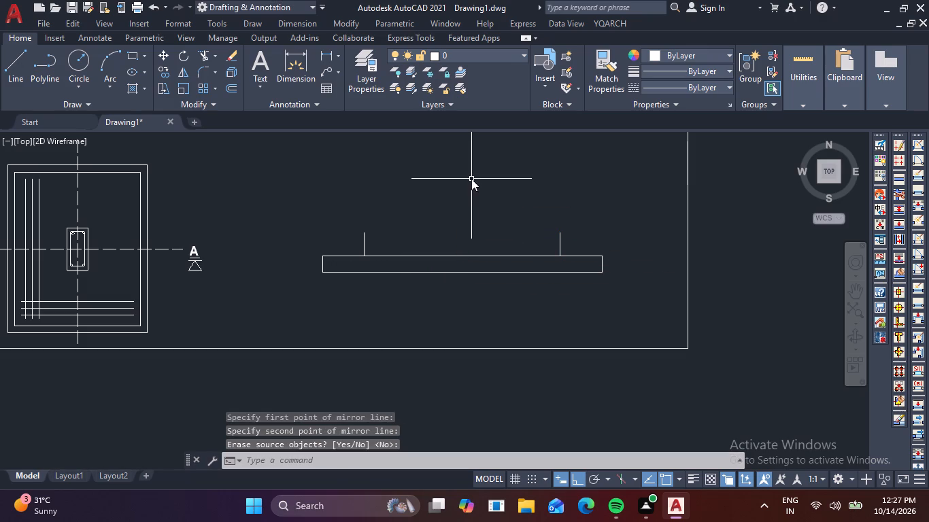
{"action": "key", "text": "space"}
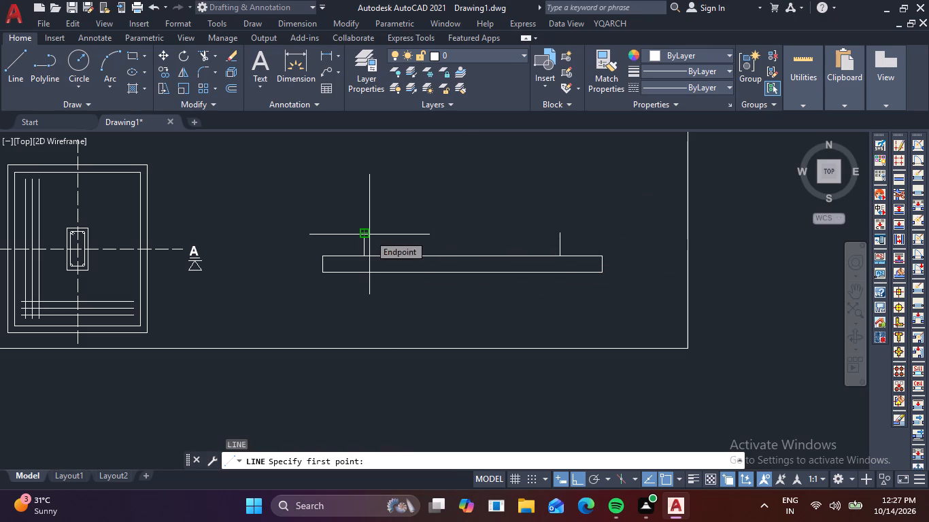
{"action": "left_click", "coordinate": [369, 234]}
{"action": "left_click", "coordinate": [559, 234]}
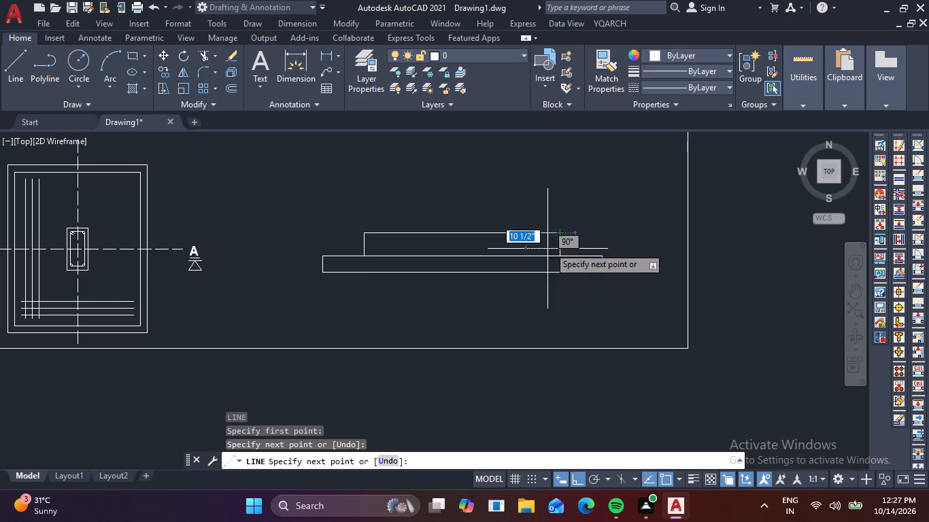
{"action": "key", "text": "space"}
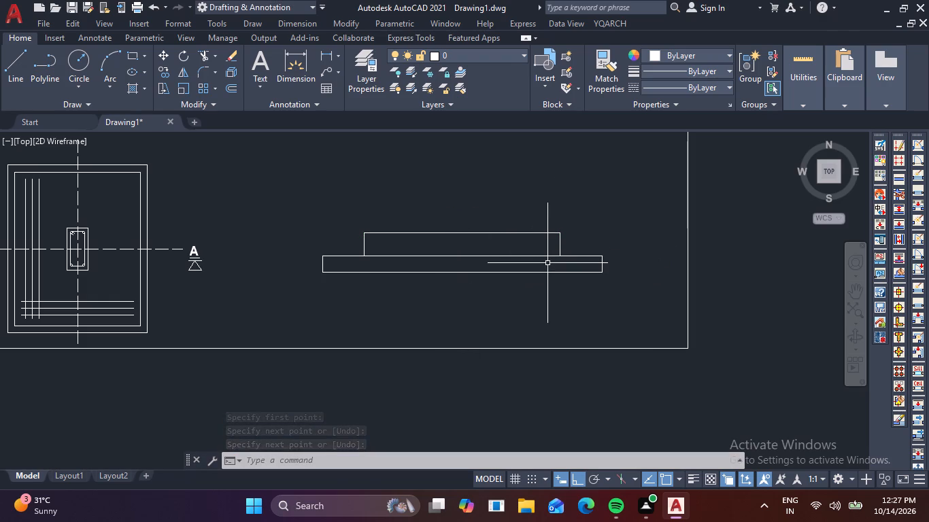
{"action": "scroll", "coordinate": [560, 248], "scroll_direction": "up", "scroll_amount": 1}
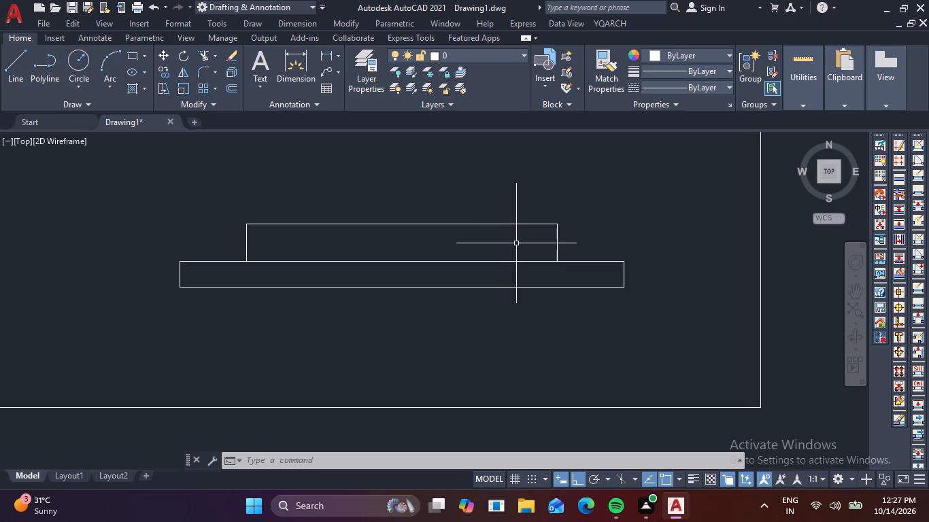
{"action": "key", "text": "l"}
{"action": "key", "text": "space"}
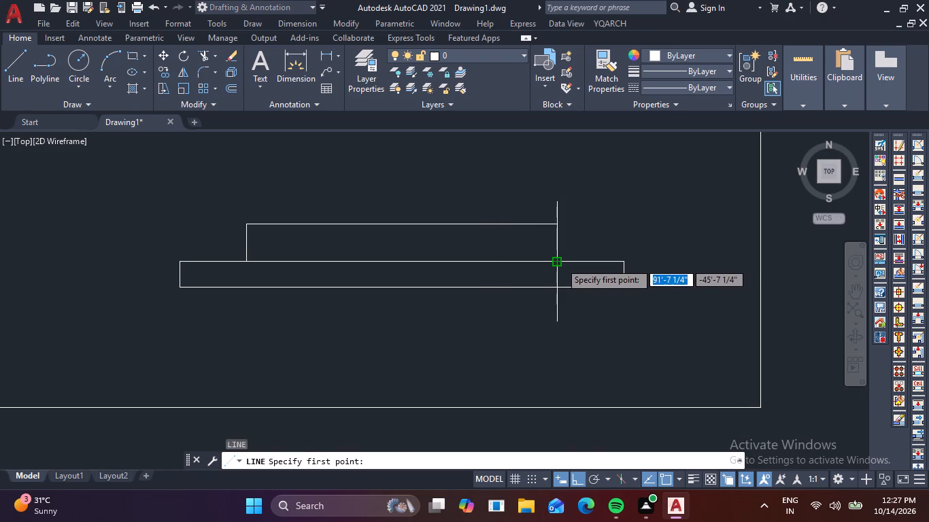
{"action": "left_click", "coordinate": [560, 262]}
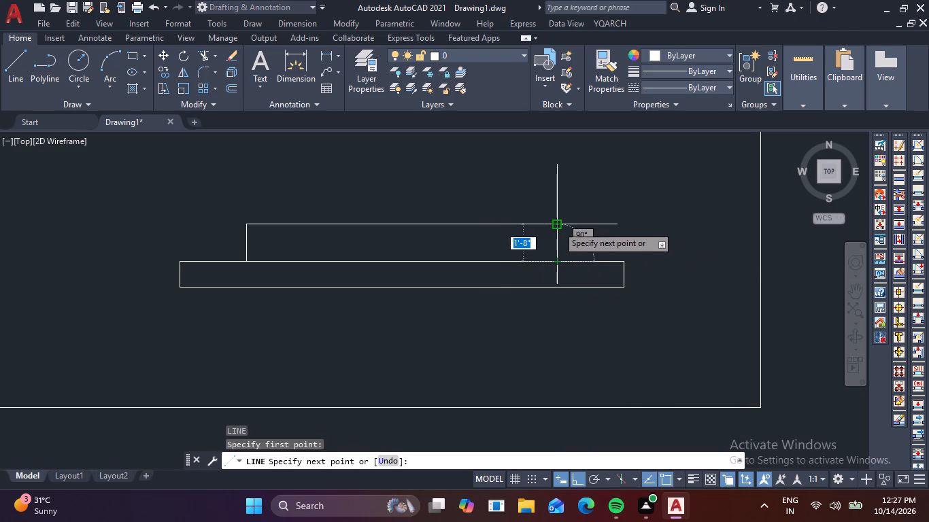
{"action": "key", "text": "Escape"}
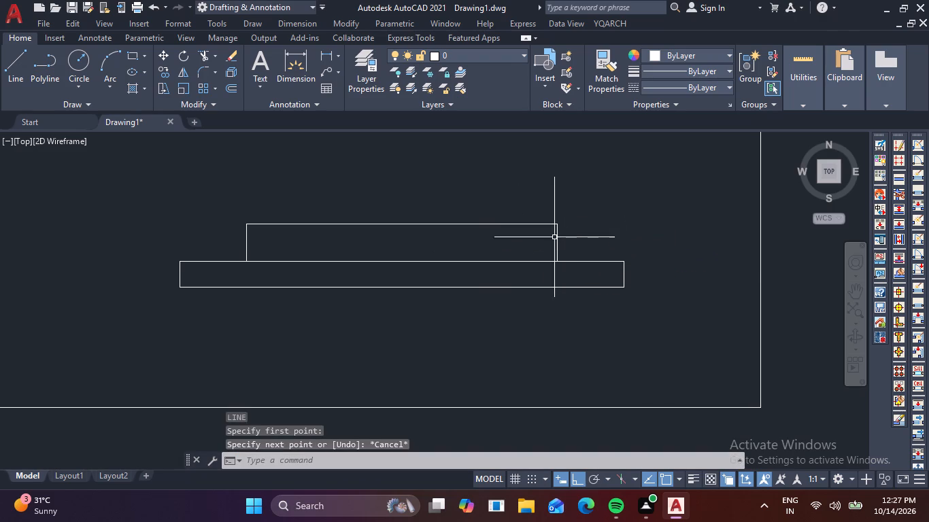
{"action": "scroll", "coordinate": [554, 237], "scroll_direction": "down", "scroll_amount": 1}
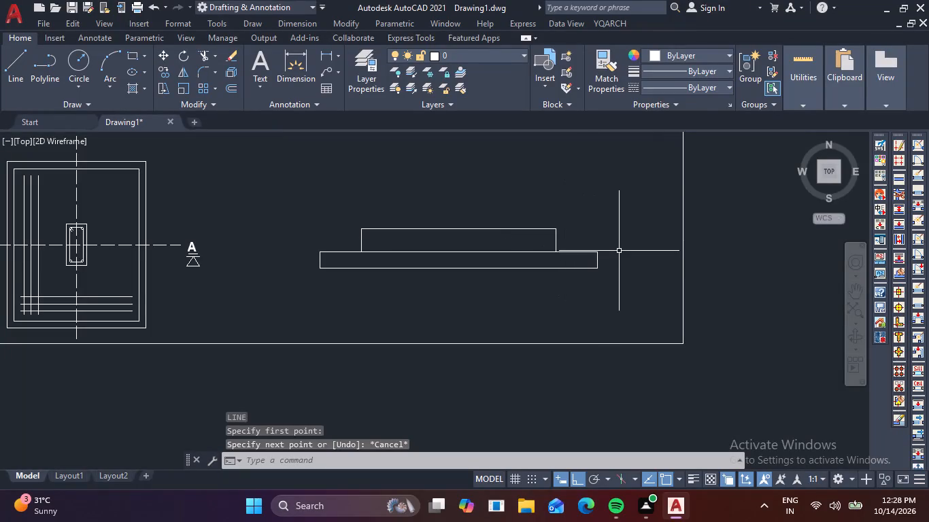
Draw a tall vertical line upward from the midpoint of the footing block's top edge as the column's centre line.
{"action": "middle_click_drag", "start_coordinate": [525, 283], "coordinate": [526, 372]}
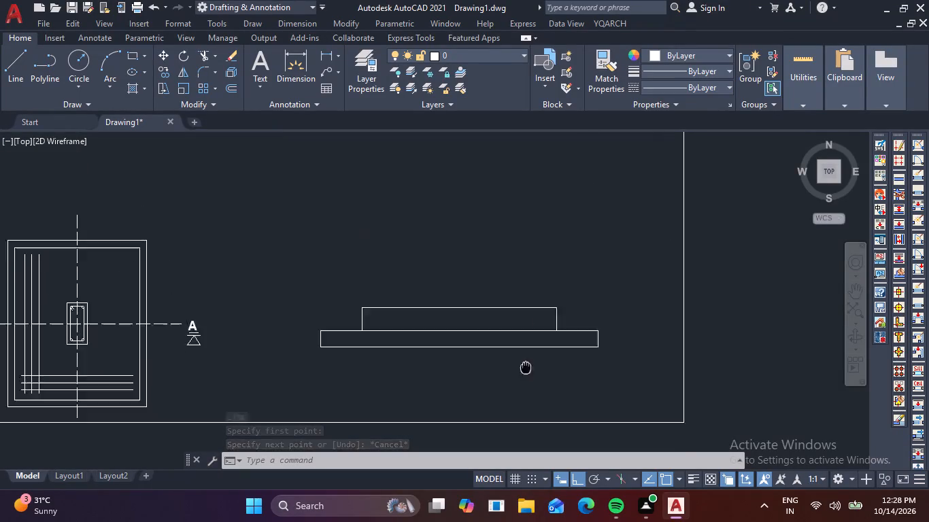
{"action": "middle_click_drag", "start_coordinate": [526, 372], "coordinate": [521, 410]}
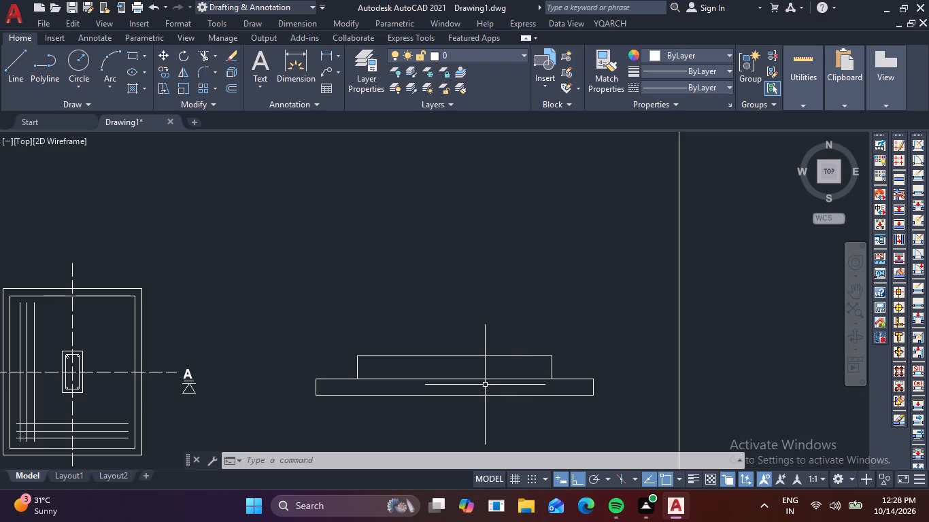
{"action": "key", "text": "l"}
{"action": "key", "text": "space"}
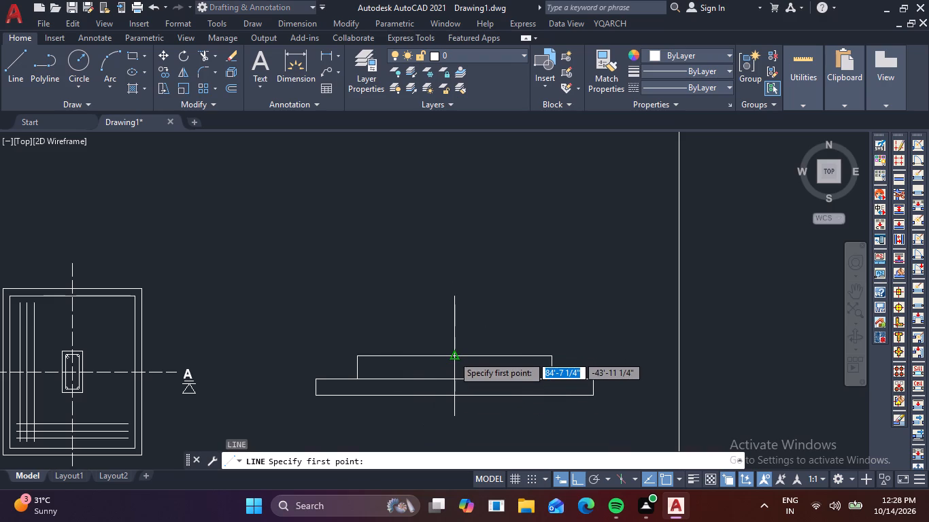
{"action": "left_click", "coordinate": [455, 356]}
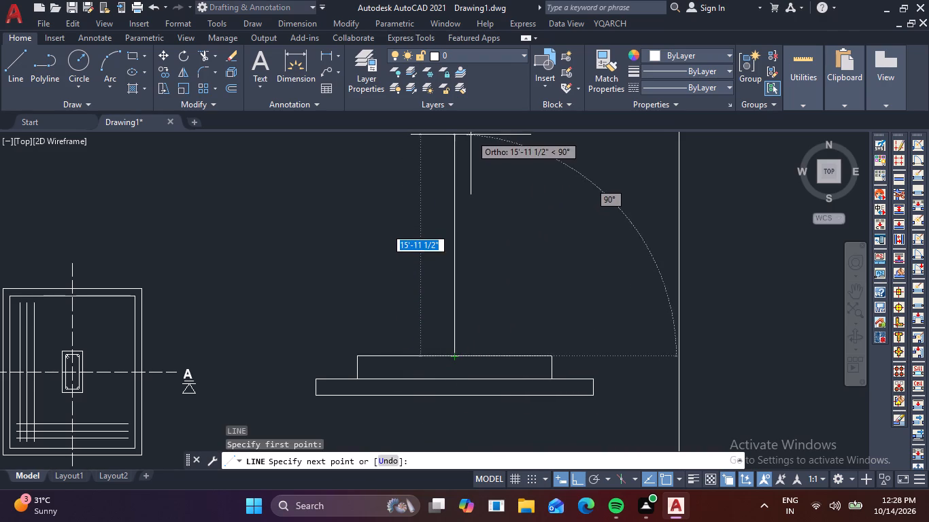
{"action": "left_click", "coordinate": [453, 181]}
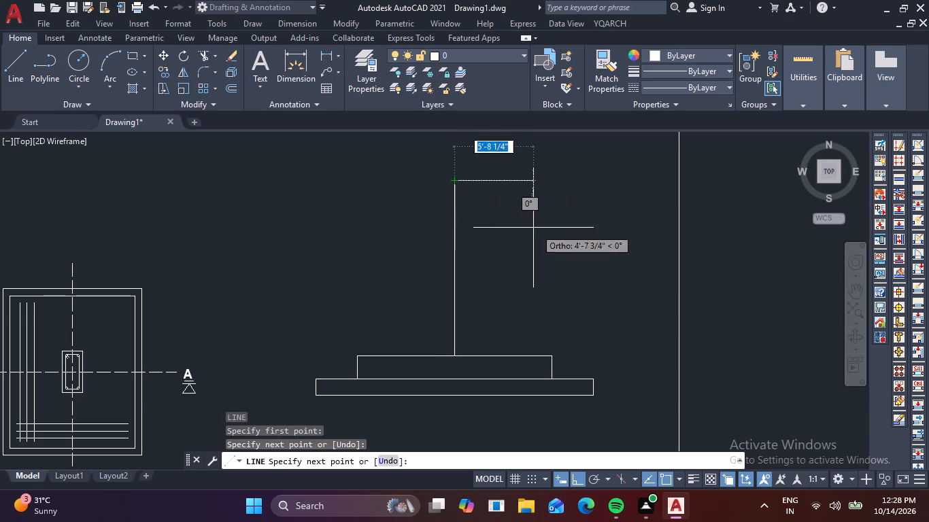
{"action": "key", "text": "Escape"}
Offset the column centre line 6" to each side, and offset each resulting line another 6" outward.
{"action": "key", "text": "o"}
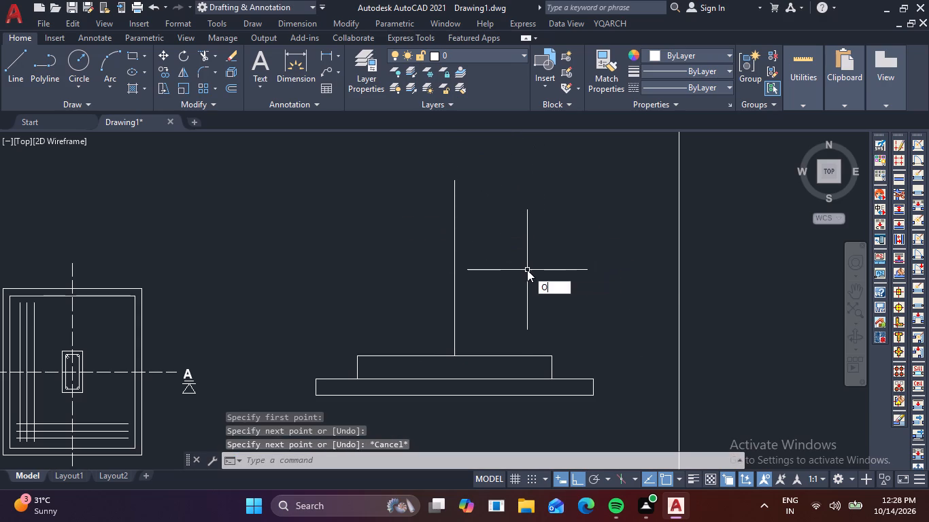
{"action": "key", "text": "Return"}
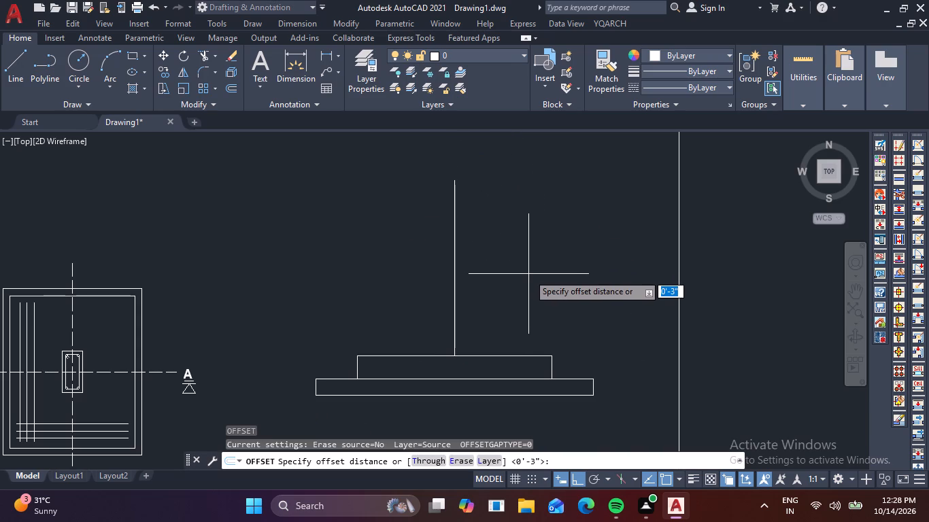
{"action": "key", "text": "6"}
{"action": "key", "text": "shift+quotedbl"}
{"action": "key", "text": "Return"}
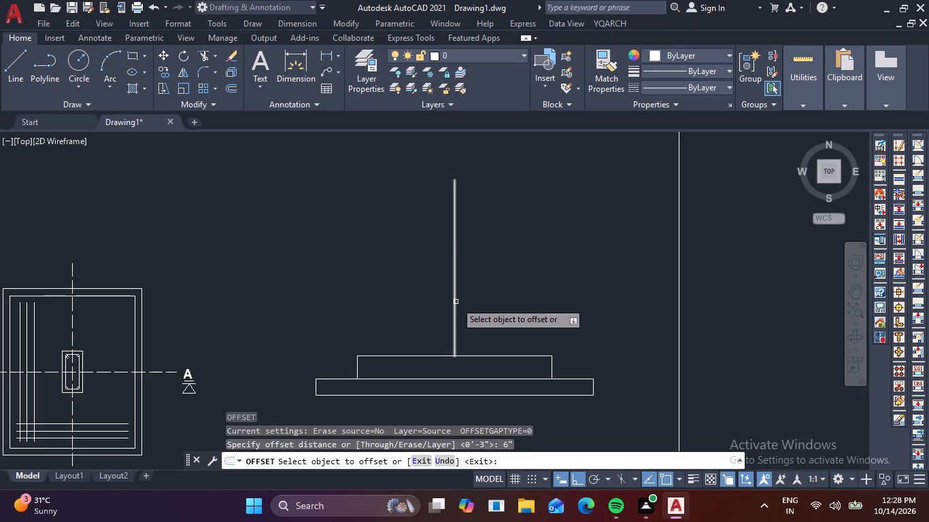
{"action": "left_click", "coordinate": [456, 302]}
{"action": "left_click", "coordinate": [502, 295]}
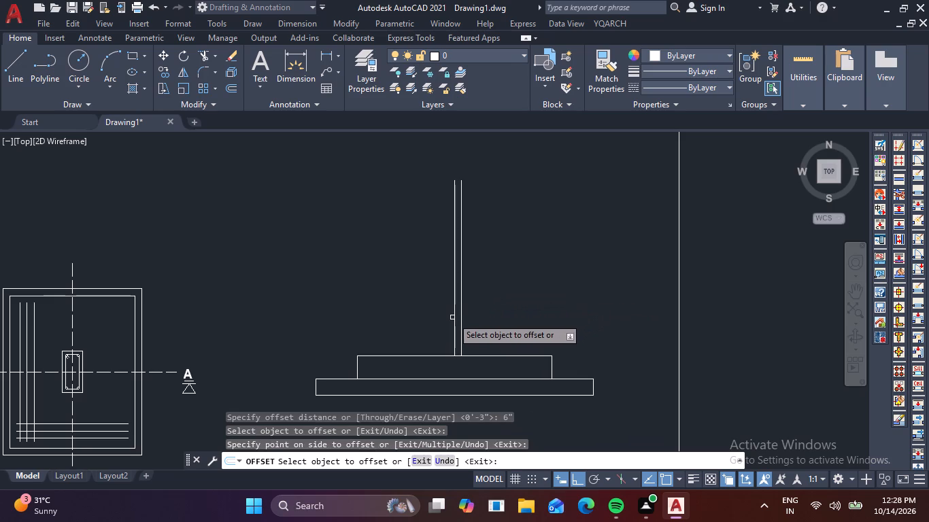
{"action": "left_click", "coordinate": [454, 315]}
{"action": "left_click", "coordinate": [389, 334]}
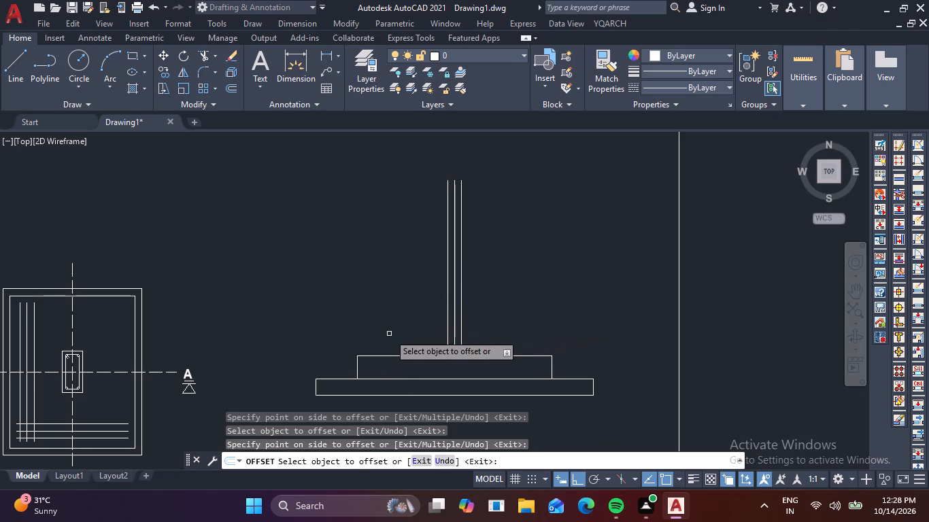
{"action": "left_click", "coordinate": [461, 321]}
{"action": "left_click", "coordinate": [490, 317]}
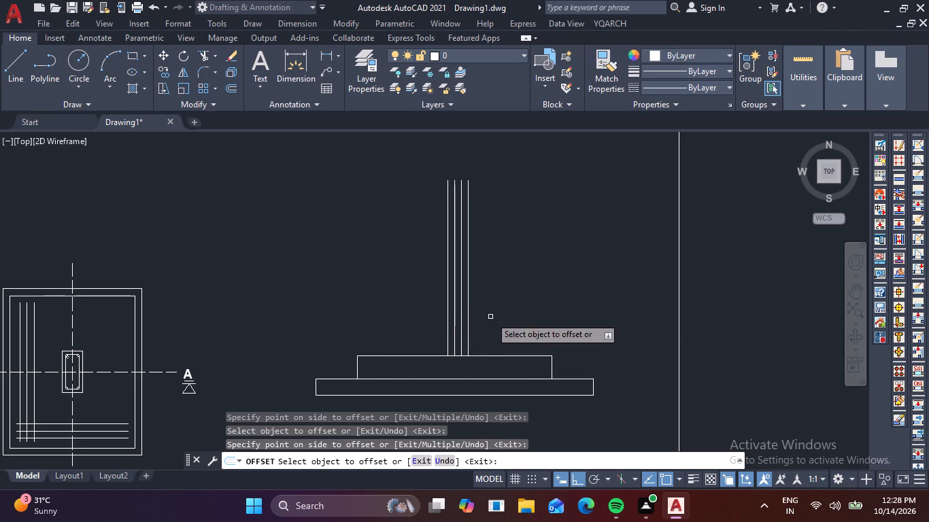
{"action": "left_click", "coordinate": [449, 334]}
{"action": "left_click", "coordinate": [411, 345]}
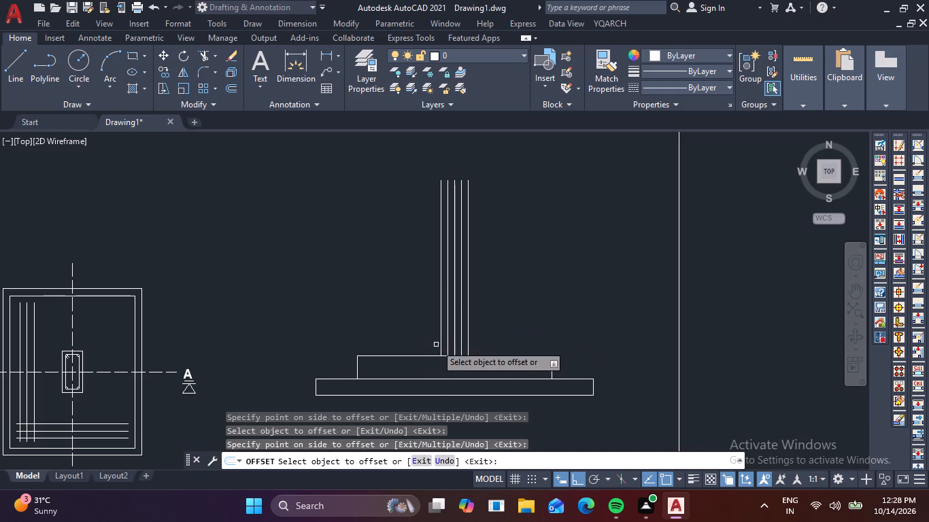
{"action": "key", "text": "Escape"}
Erase the centre line and the two inner offset lines, leaving only the two outer column faces.
{"action": "scroll", "coordinate": [445, 332], "scroll_direction": "up", "scroll_amount": 3}
{"action": "left_click", "coordinate": [492, 326]}
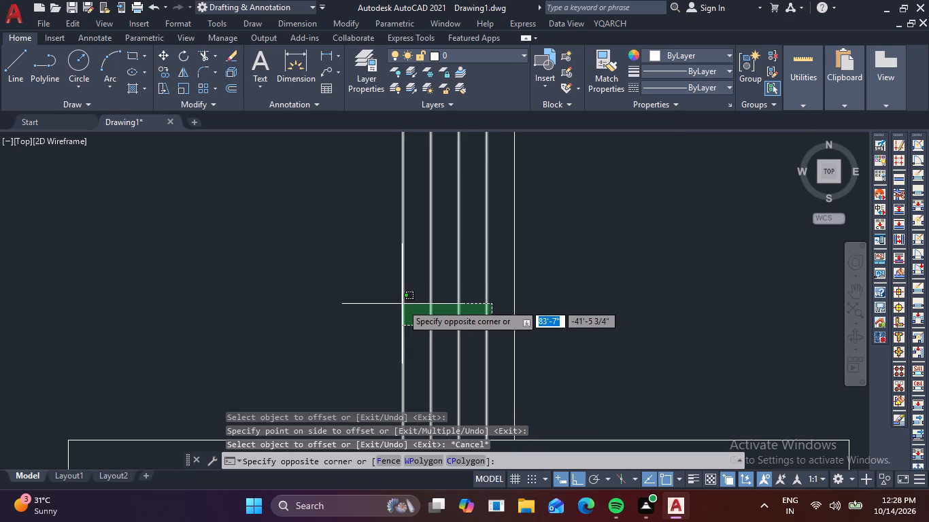
{"action": "left_click", "coordinate": [420, 304]}
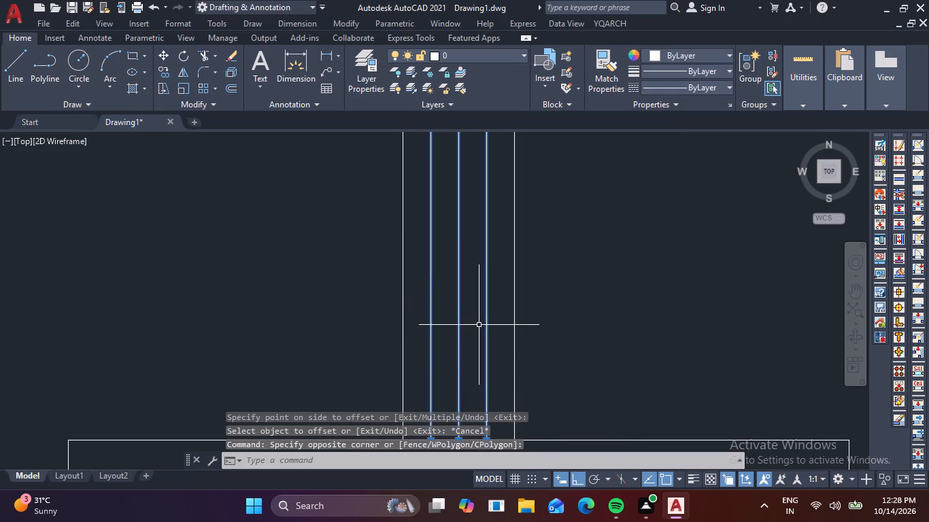
{"action": "key", "text": "Delete"}
{"action": "scroll", "coordinate": [533, 374], "scroll_direction": "down", "scroll_amount": 2}
{"action": "middle_click_drag", "start_coordinate": [550, 406], "coordinate": [562, 374]}
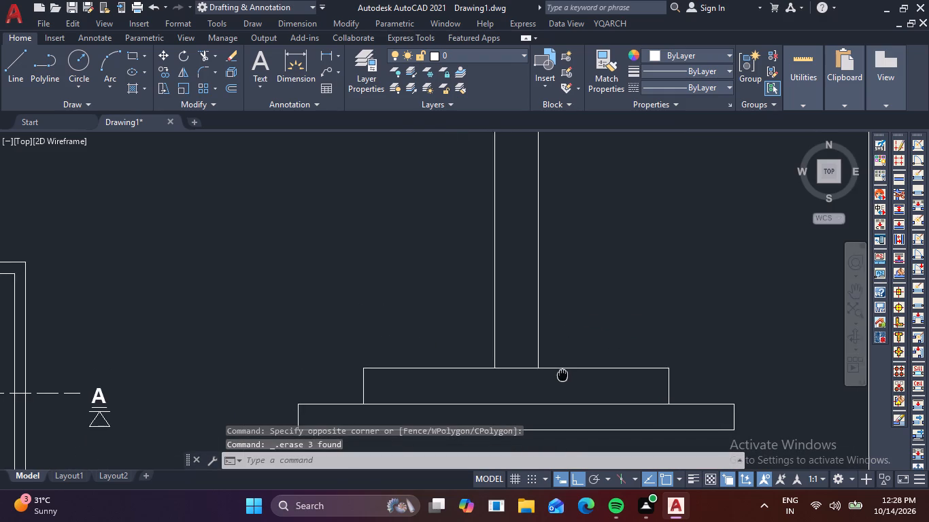
Trim away the segment of the footing block's top edge between the two column faces.
{"action": "middle_click_drag", "start_coordinate": [562, 374], "coordinate": [569, 366]}
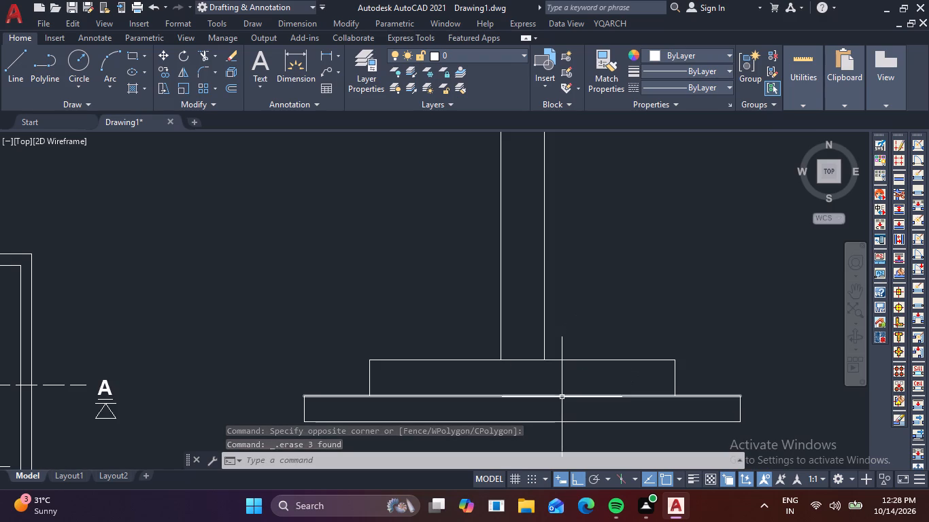
{"action": "scroll", "coordinate": [545, 362], "scroll_direction": "down", "scroll_amount": 1}
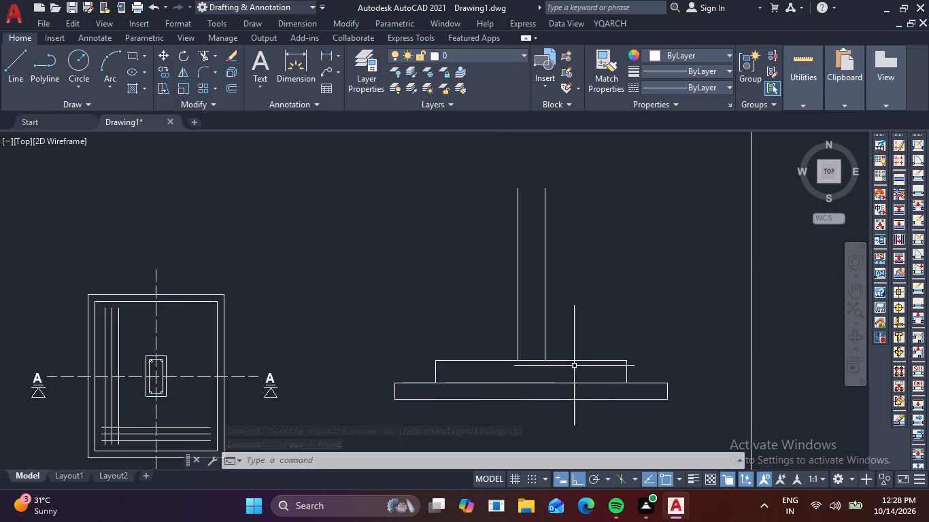
{"action": "key", "text": "y"}
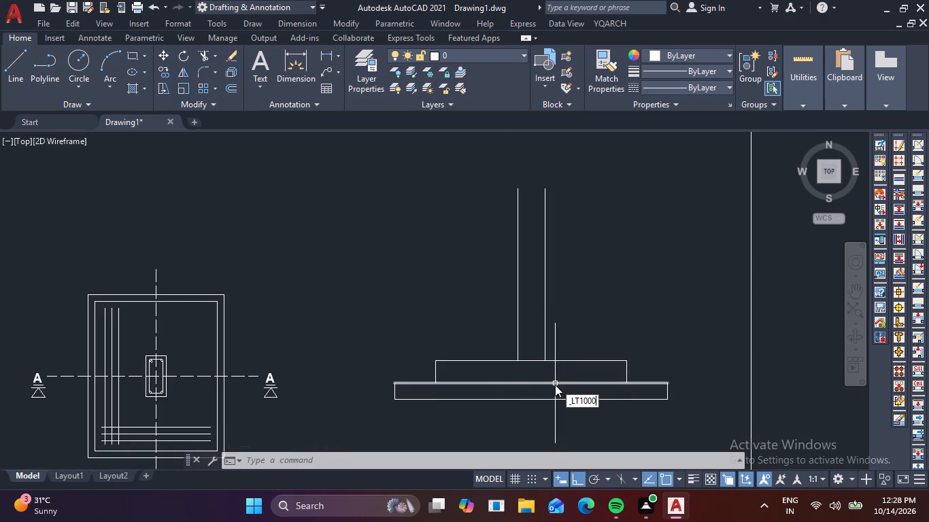
{"action": "key", "text": "Escape"}
{"action": "key", "text": "t"}
{"action": "type", "text": "R"}
{"action": "key", "text": "space"}
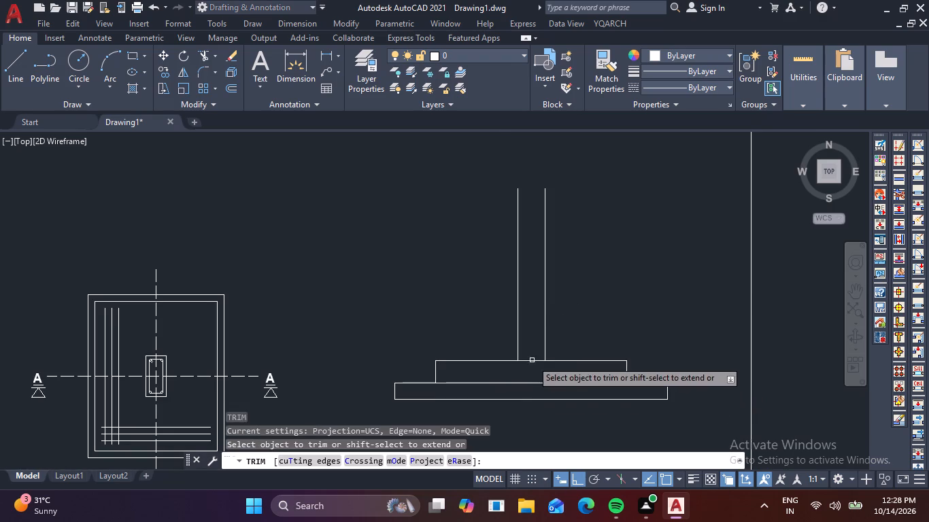
{"action": "left_click", "coordinate": [533, 354]}
{"action": "left_click", "coordinate": [532, 370]}
{"action": "key", "text": "Escape"}
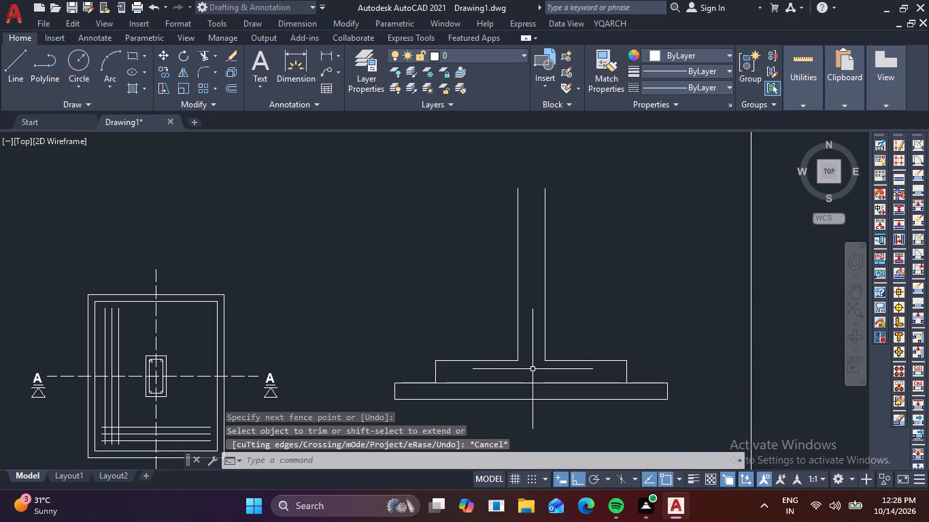
{"action": "key", "text": "Escape"}
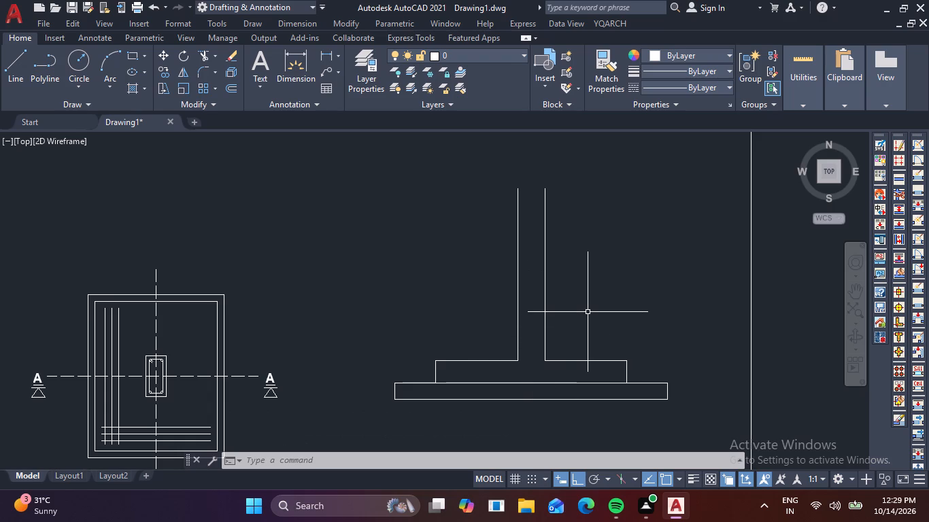
Offset each of the two column face lines 6" outward.
{"action": "key", "text": "o"}
{"action": "key", "text": "Return"}
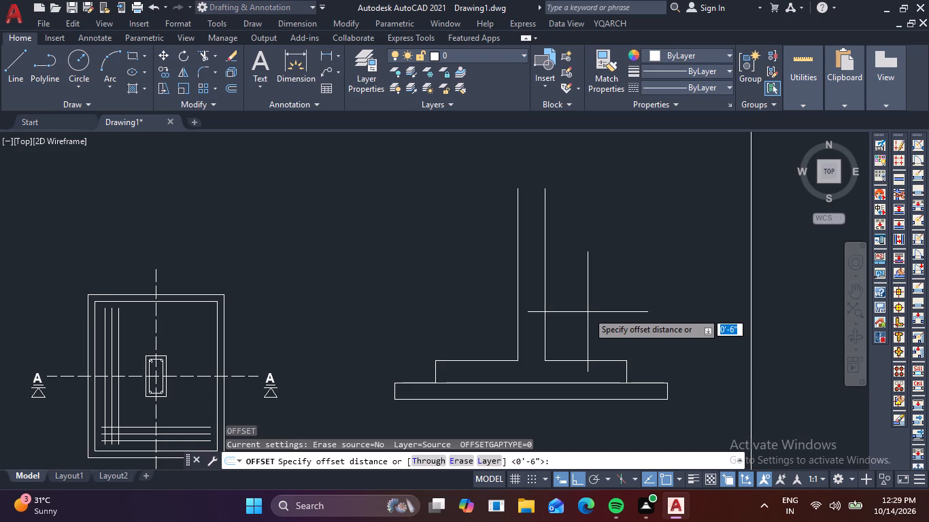
{"action": "type", "text": "6\""}
{"action": "key", "text": "Return"}
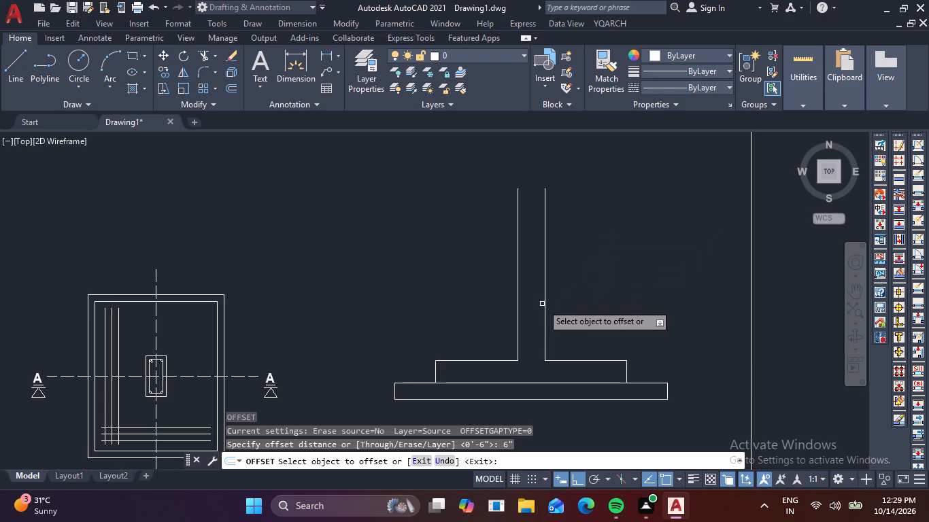
{"action": "left_click", "coordinate": [545, 296]}
{"action": "left_click", "coordinate": [562, 291]}
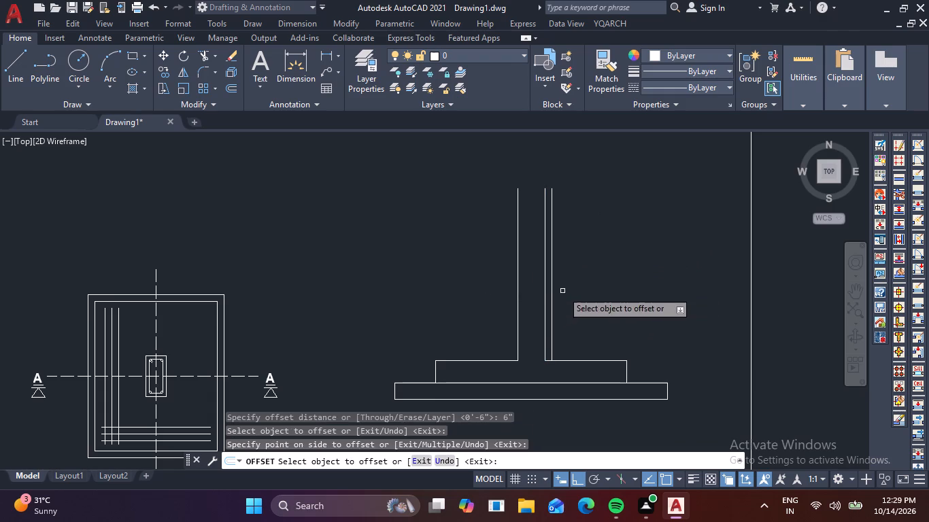
{"action": "left_click", "coordinate": [515, 317]}
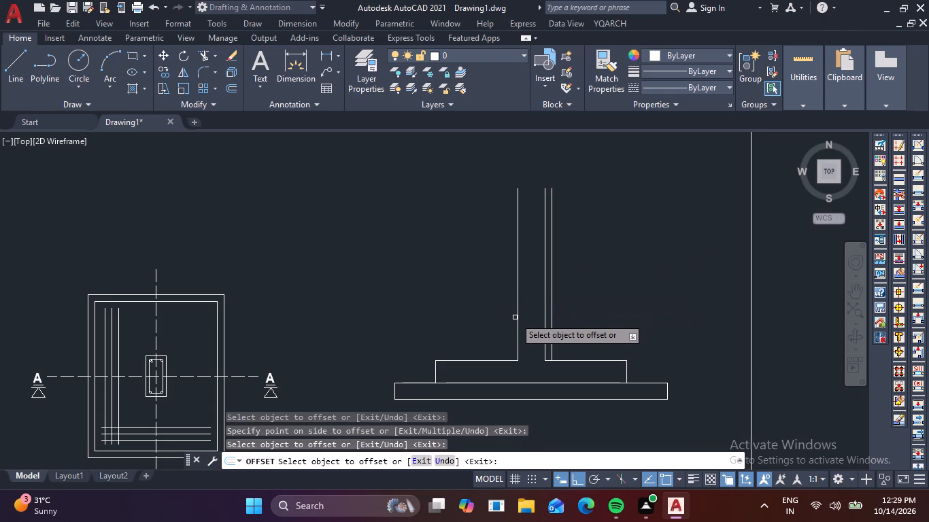
{"action": "left_click", "coordinate": [517, 317]}
{"action": "left_click", "coordinate": [505, 321]}
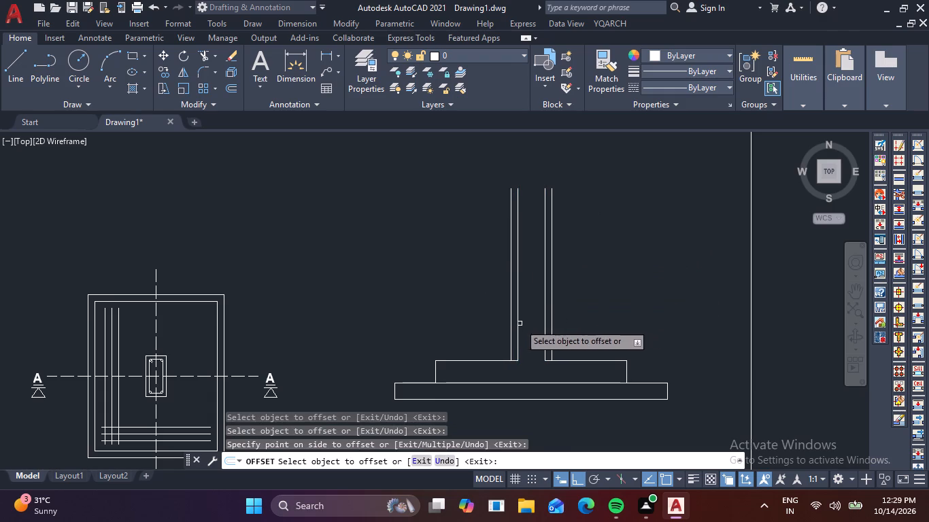
{"action": "key", "text": "Escape"}
{"action": "key", "text": "Escape"}
{"action": "key", "text": "Escape"}
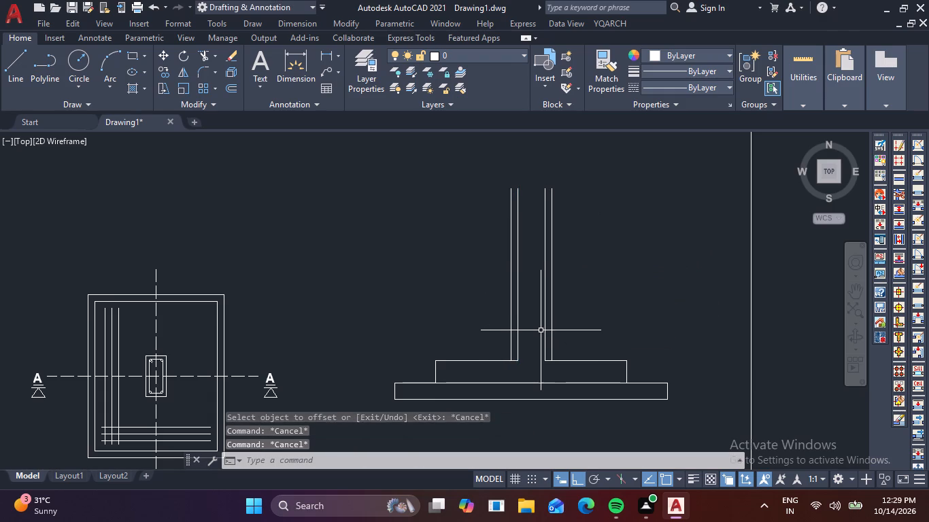
{"action": "key", "text": "Escape"}
Draw a U-shaped reinforcement bar just above the footing block's base, about 13'-4" long with upturned ends about 7" high.
{"action": "scroll", "coordinate": [541, 339], "scroll_direction": "up", "scroll_amount": 3}
{"action": "middle_click_drag", "start_coordinate": [535, 349], "coordinate": [562, 235]}
{"action": "scroll", "coordinate": [535, 349], "scroll_direction": "down", "scroll_amount": 1}
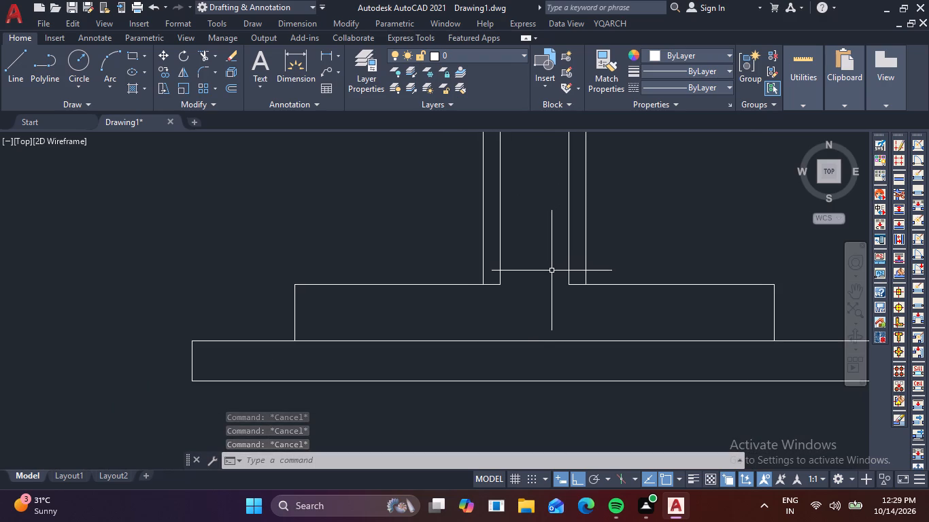
{"action": "key", "text": "l"}
{"action": "key", "text": "space"}
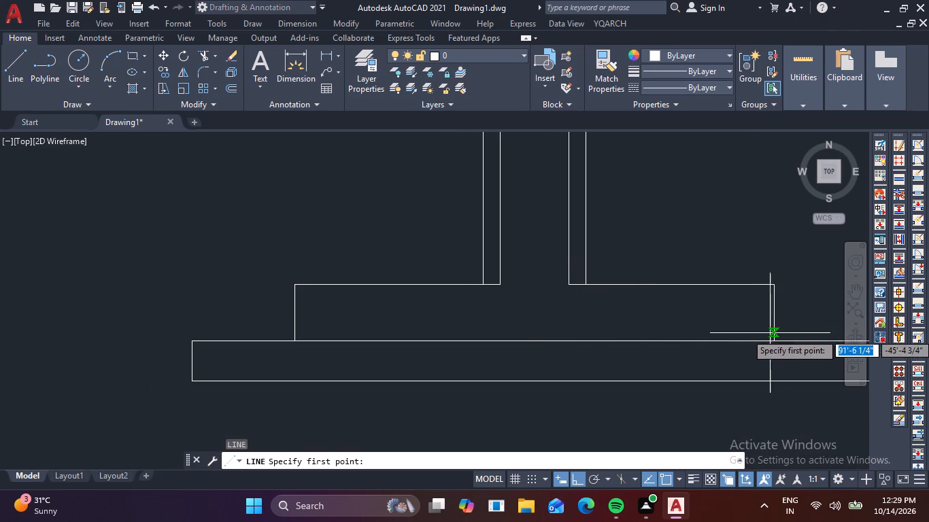
{"action": "left_click", "coordinate": [765, 315]}
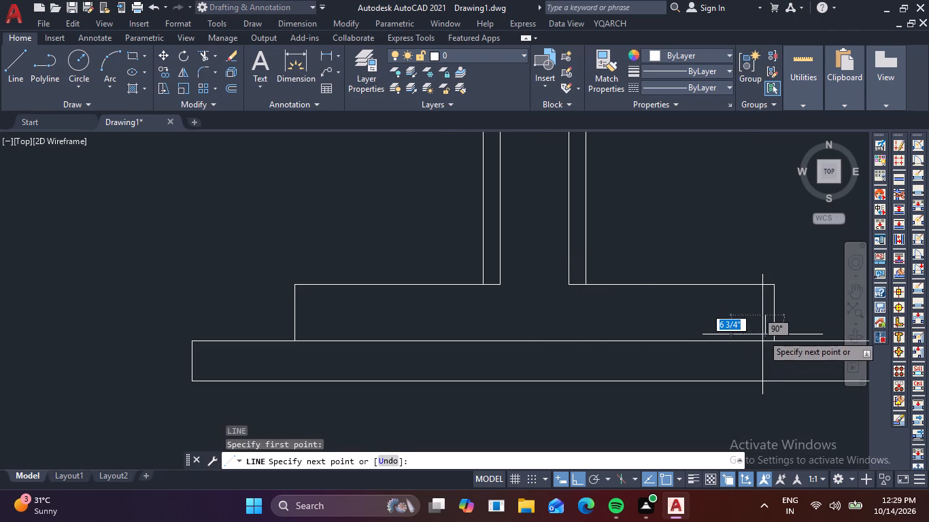
{"action": "left_click", "coordinate": [762, 334]}
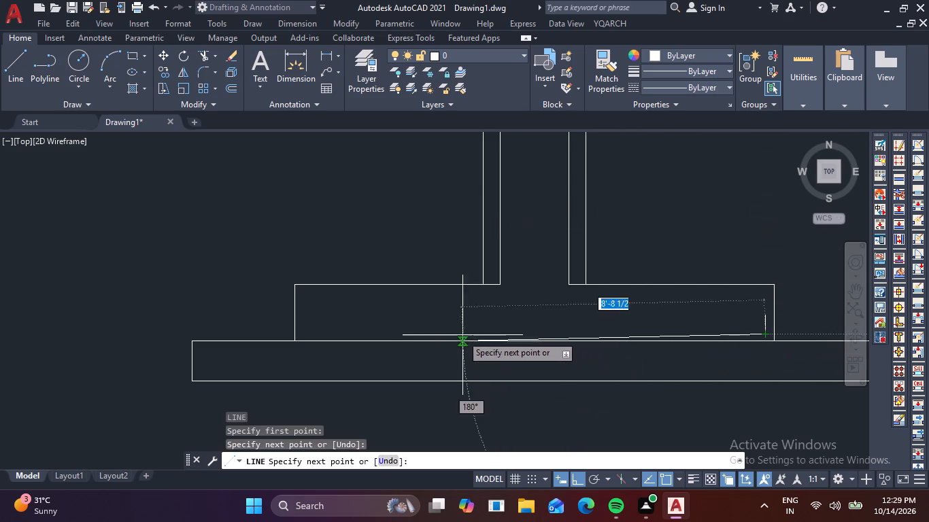
{"action": "key", "text": "F8"}
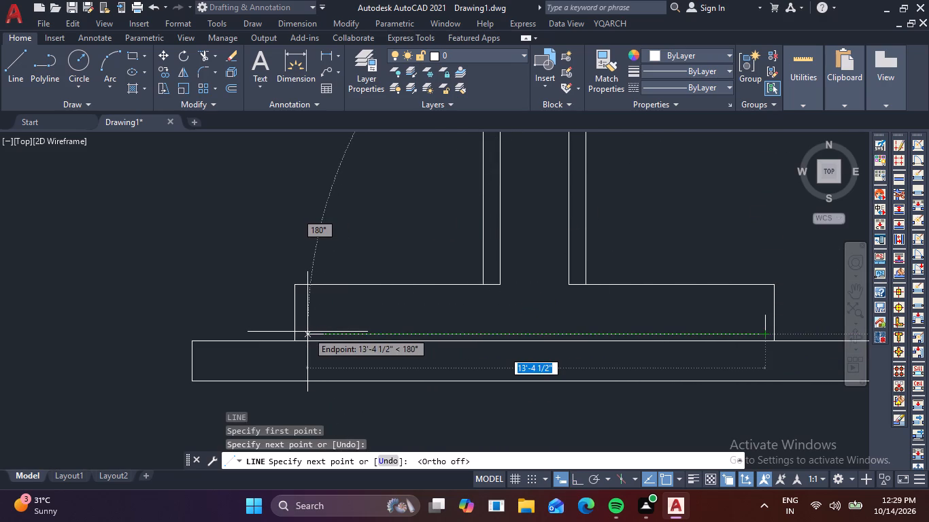
{"action": "left_click", "coordinate": [307, 332]}
{"action": "left_click", "coordinate": [309, 313]}
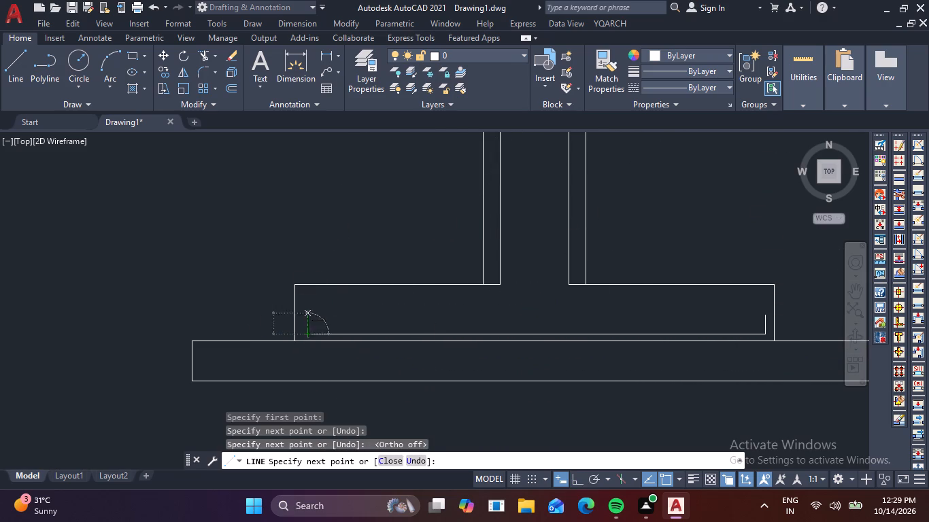
{"action": "key", "text": "Escape"}
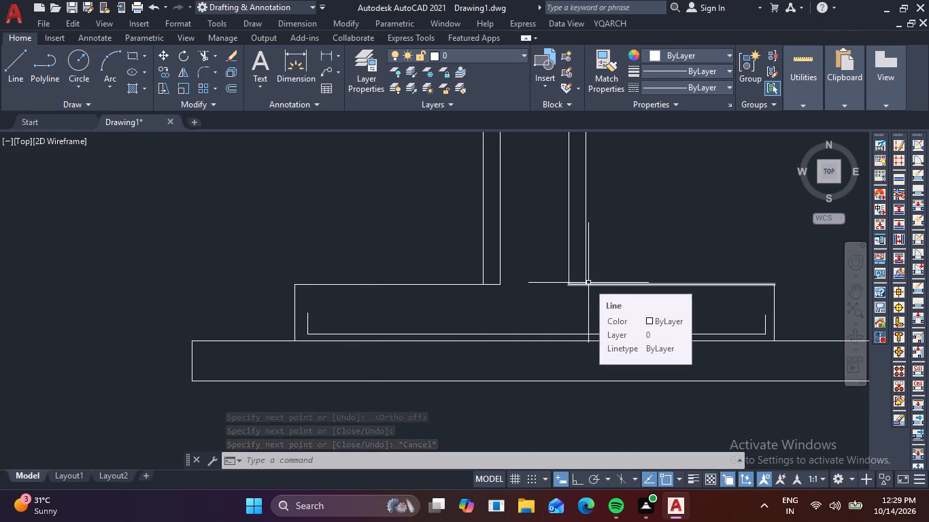
Draw a small circle for a bar cross-section inside the left corner of the U-shaped bar.
{"action": "key", "text": "c"}
{"action": "key", "text": "space"}
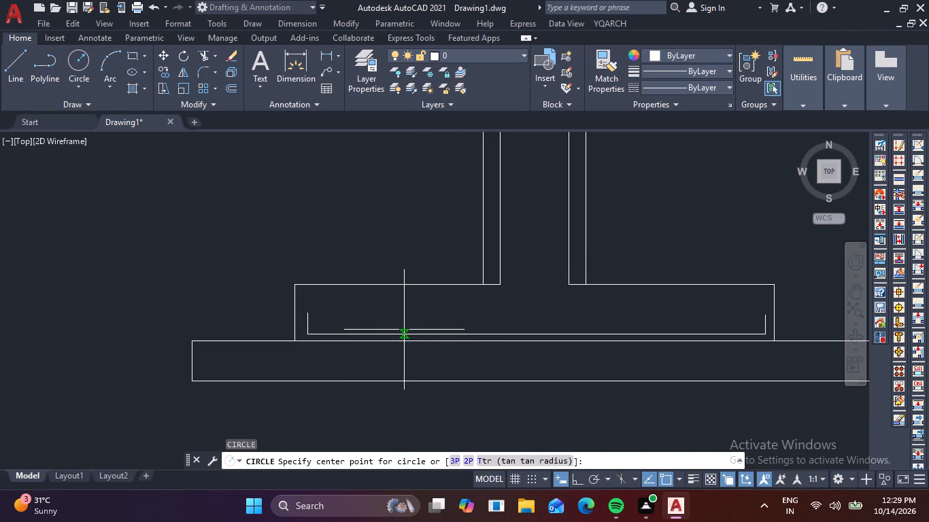
{"action": "scroll", "coordinate": [341, 334], "scroll_direction": "up", "scroll_amount": 3}
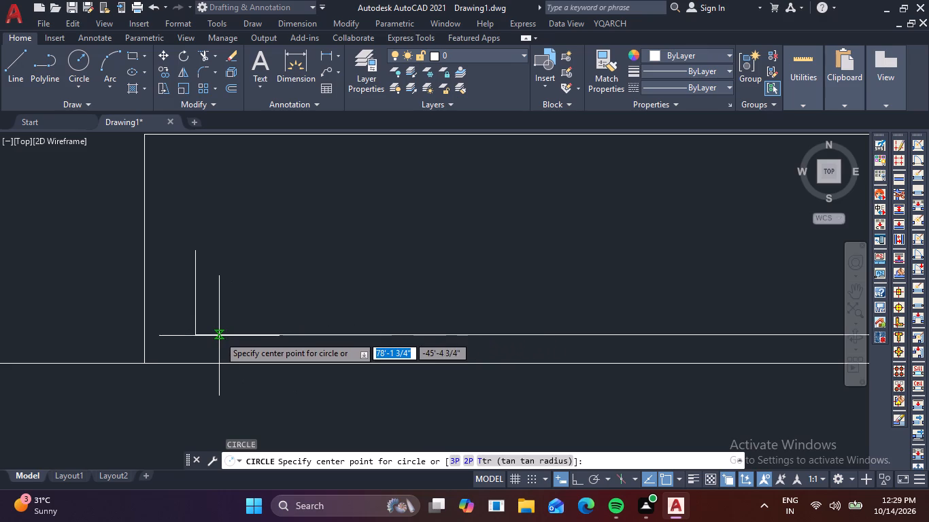
{"action": "left_click", "coordinate": [232, 306]}
{"action": "left_click", "coordinate": [241, 318]}
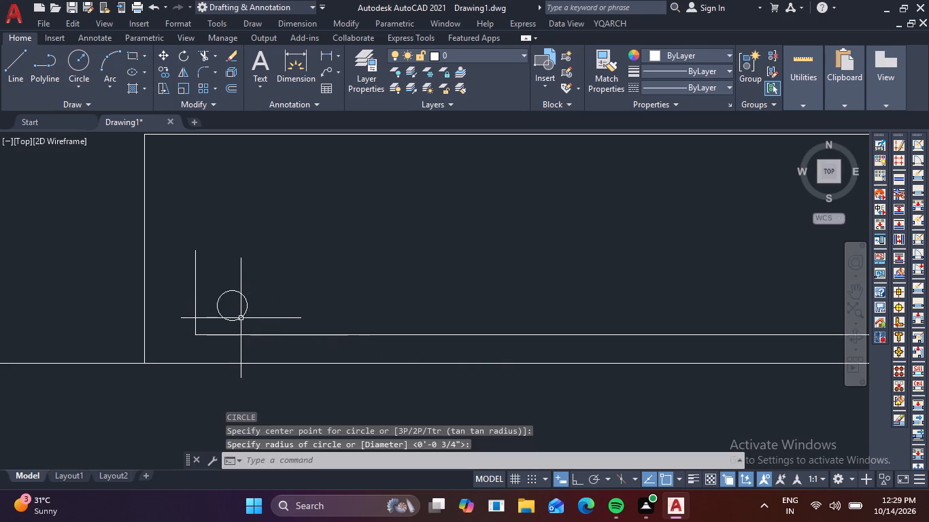
Move the circle straight down so it rests on the horizontal part of the U-shaped bar.
{"action": "left_click_drag", "start_coordinate": [257, 315], "coordinate": [243, 306]}
{"action": "left_click", "coordinate": [242, 304]}
{"action": "key", "text": "m"}
{"action": "key", "text": "space"}
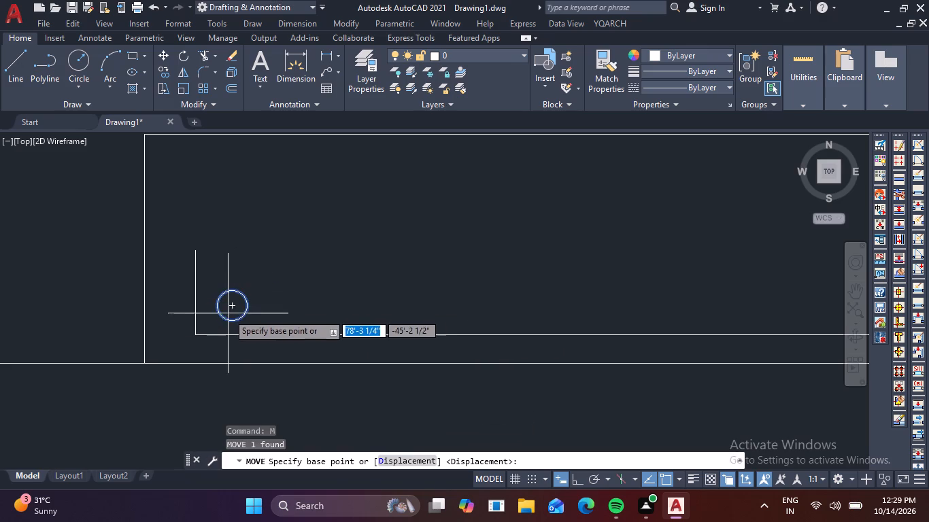
{"action": "left_click", "coordinate": [228, 324]}
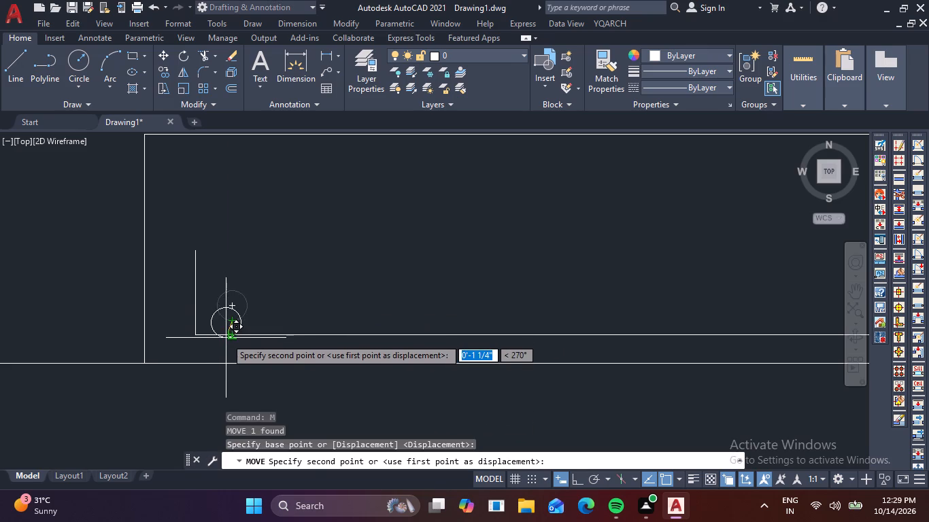
{"action": "left_click", "coordinate": [227, 336]}
Copy the circle horizontally along the bar to two positions, one under the left footing projection and one beneath the column's centre.
{"action": "left_click", "coordinate": [262, 324]}
{"action": "left_click", "coordinate": [239, 311]}
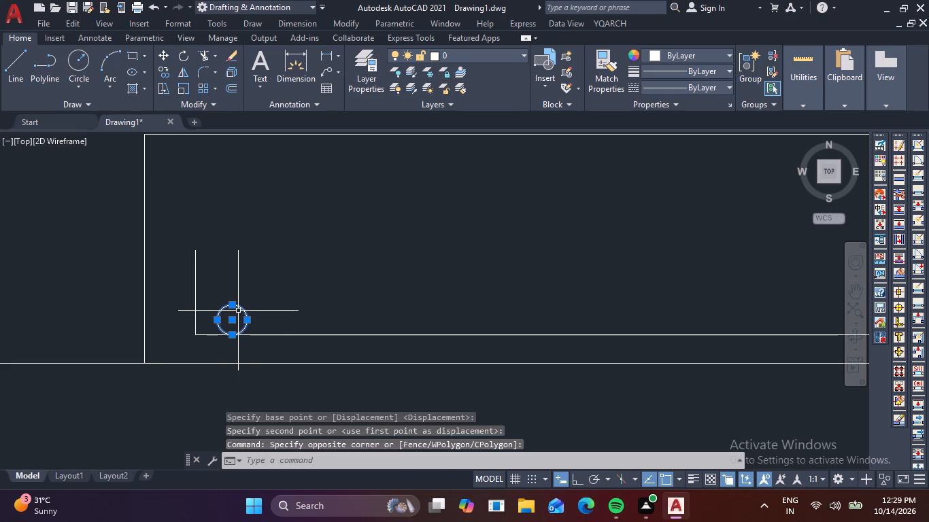
{"action": "type", "text": "CO"}
{"action": "key", "text": "space"}
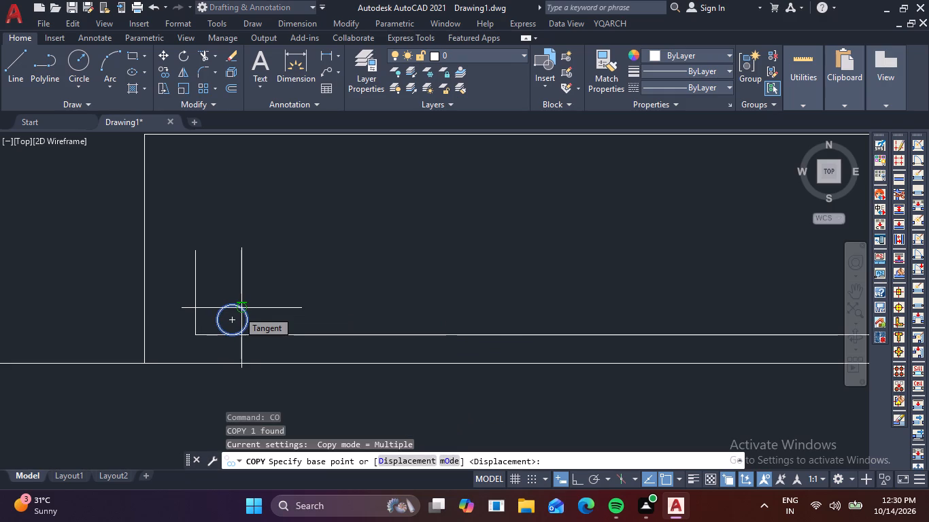
{"action": "left_click", "coordinate": [233, 336]}
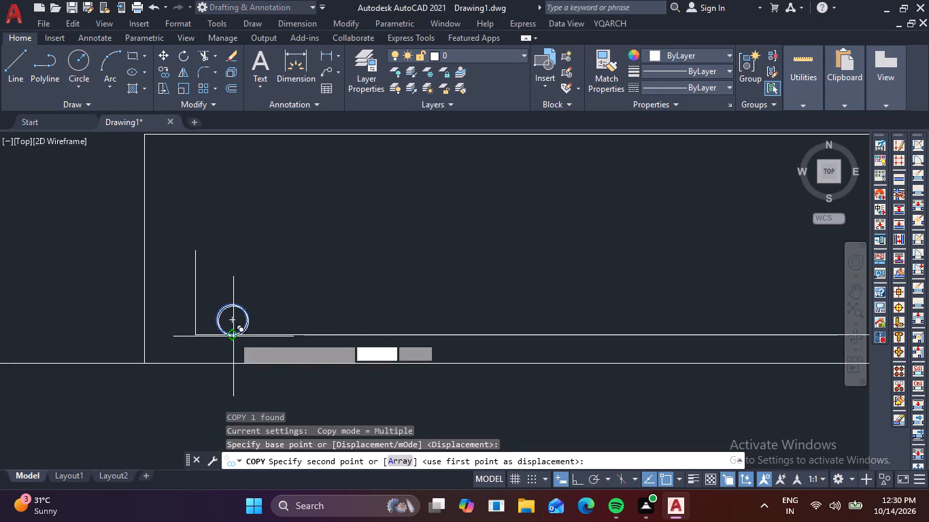
{"action": "scroll", "coordinate": [421, 339], "scroll_direction": "down", "scroll_amount": 2}
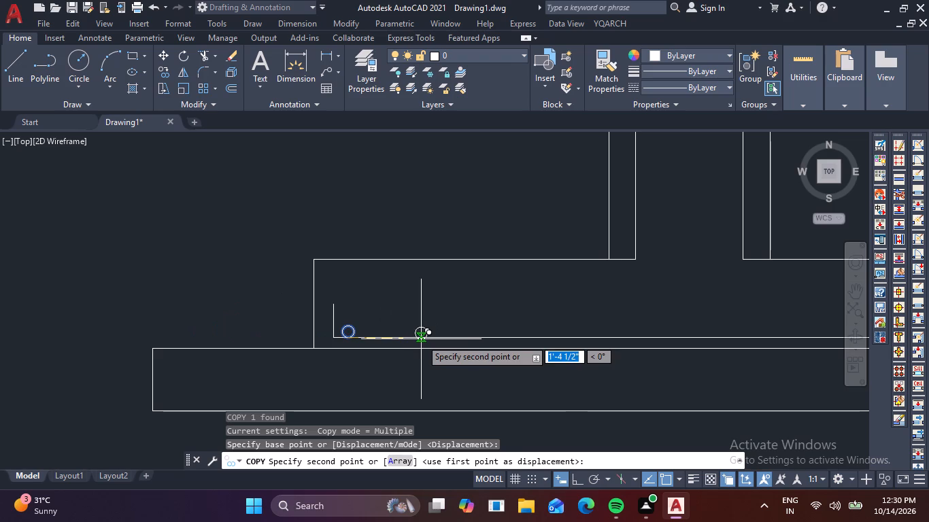
{"action": "middle_click_drag", "start_coordinate": [432, 341], "coordinate": [226, 341]}
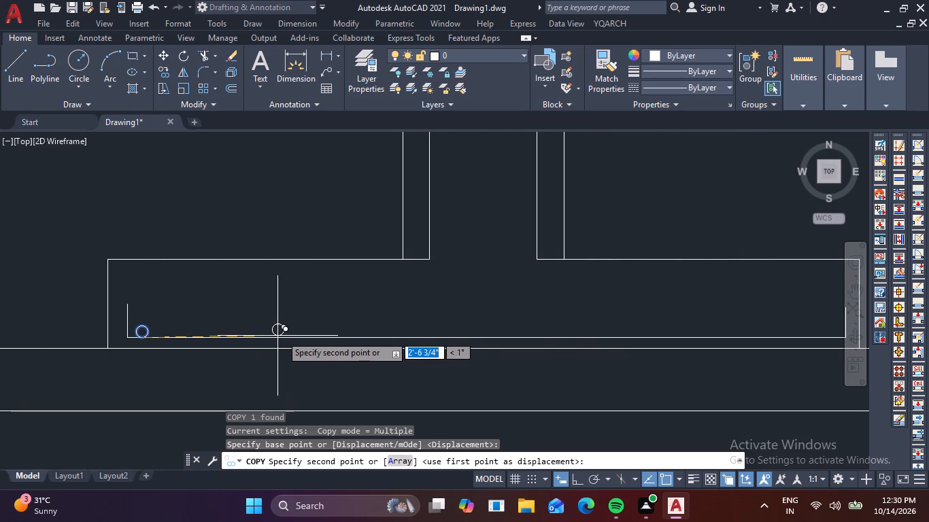
{"action": "key", "text": "F8"}
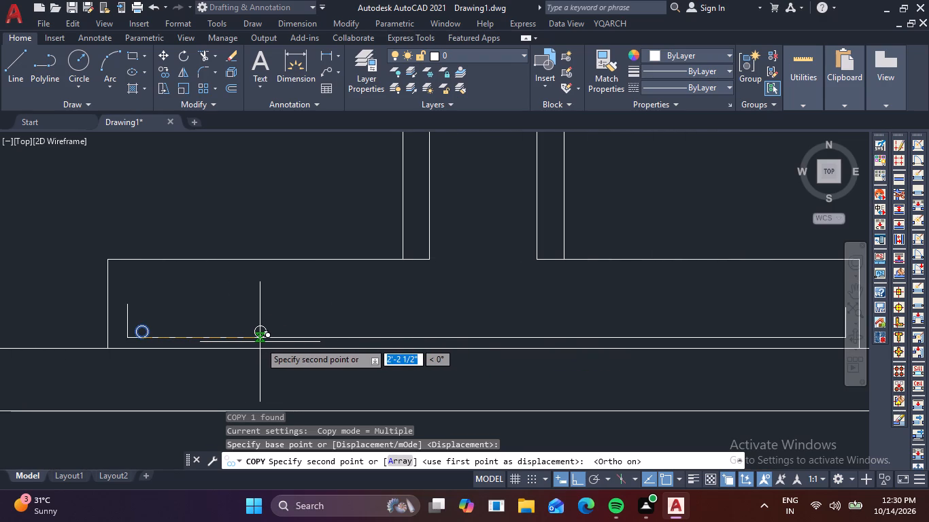
{"action": "left_click", "coordinate": [273, 342]}
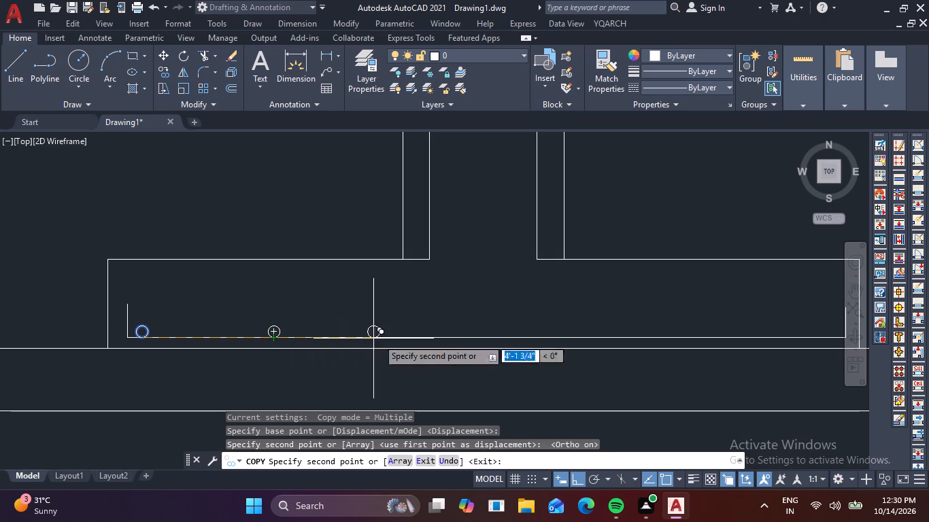
{"action": "left_click", "coordinate": [489, 337]}
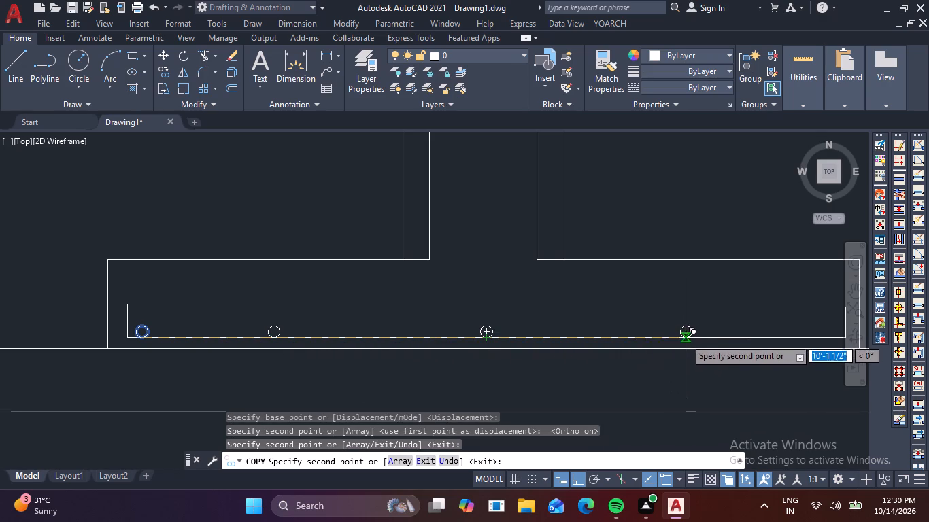
{"action": "key", "text": "Escape"}
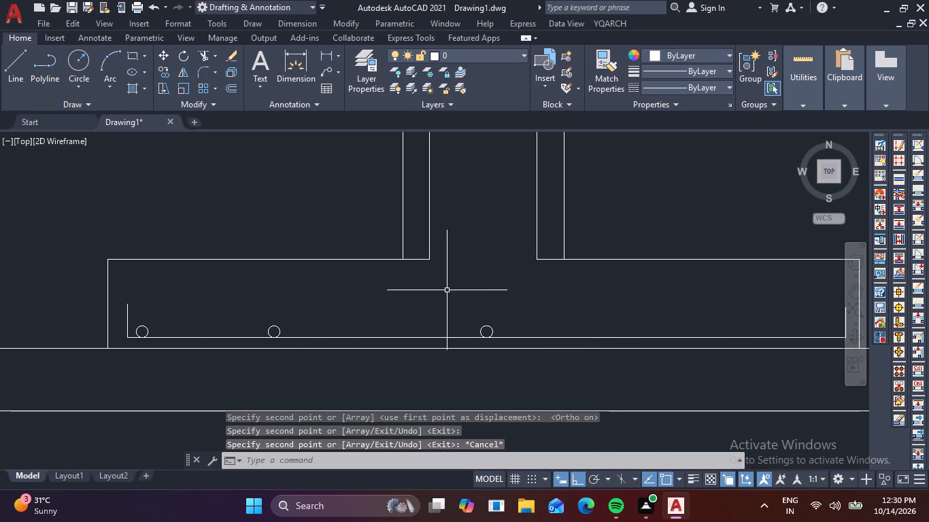
Mirror the three bar circles about a vertical line through the central circle, keeping the originals.
{"action": "left_click", "coordinate": [484, 333]}
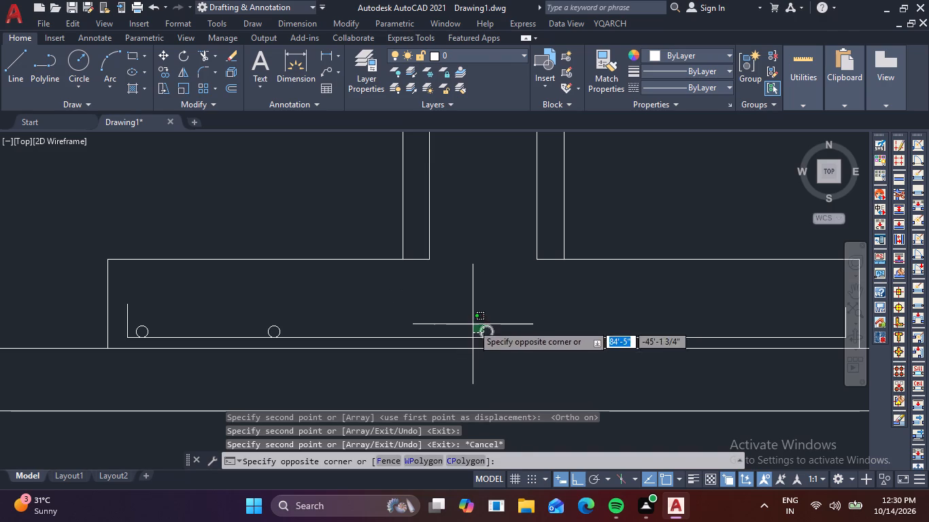
{"action": "left_click", "coordinate": [472, 324]}
{"action": "left_click", "coordinate": [274, 331]}
{"action": "left_click", "coordinate": [269, 326]}
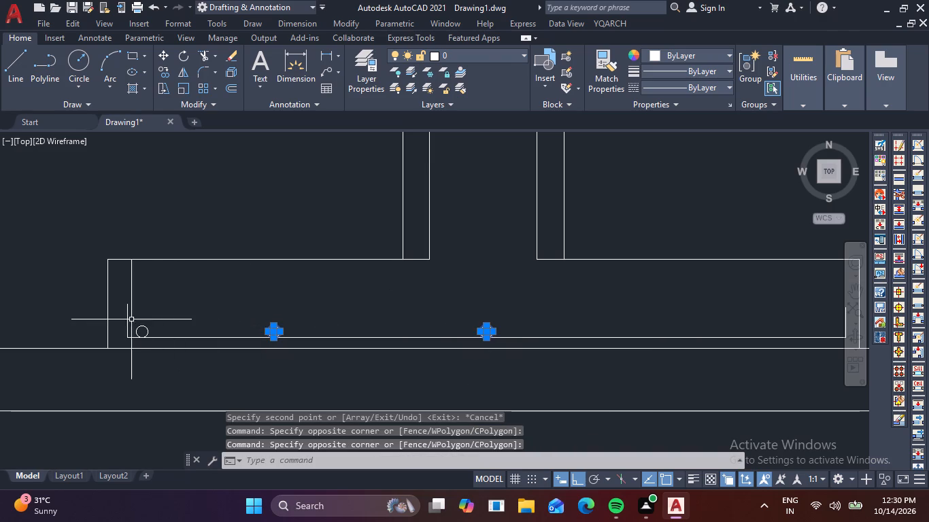
{"action": "left_click", "coordinate": [137, 332]}
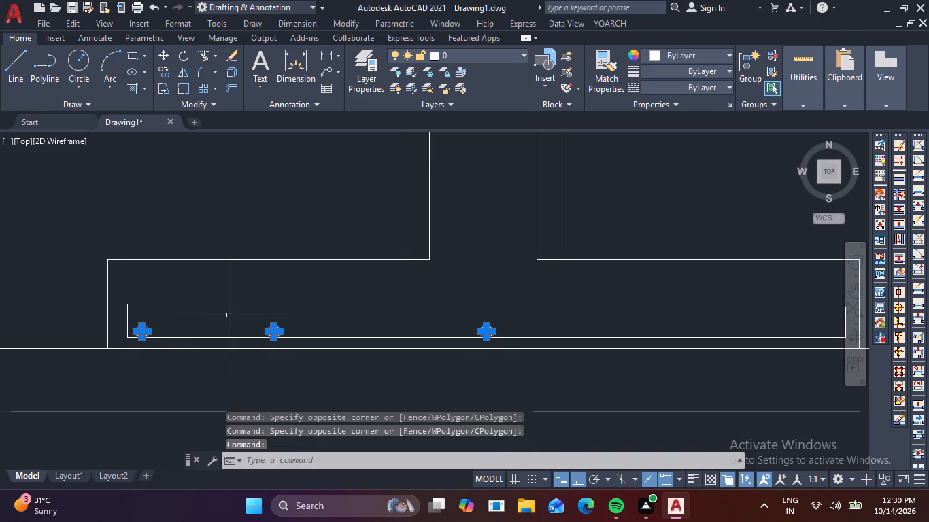
{"action": "type", "text": "MI"}
{"action": "key", "text": "space"}
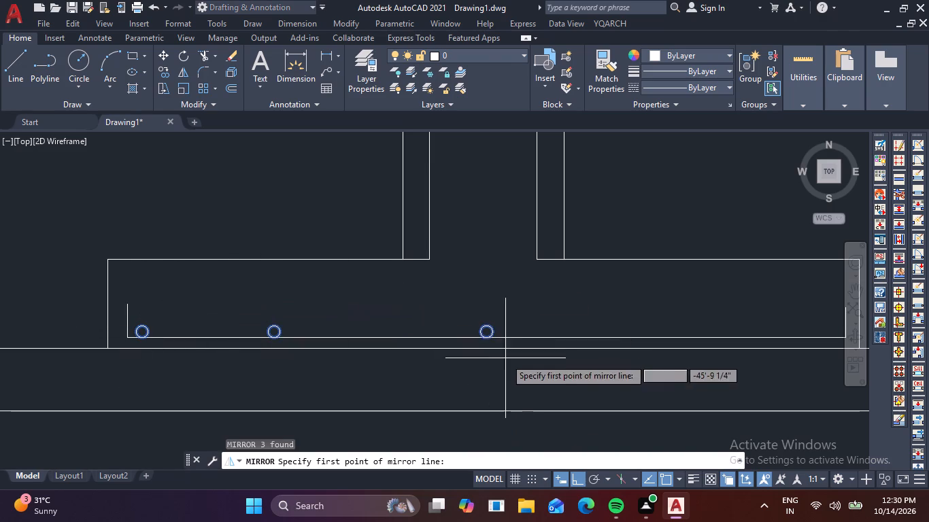
{"action": "left_click", "coordinate": [482, 340]}
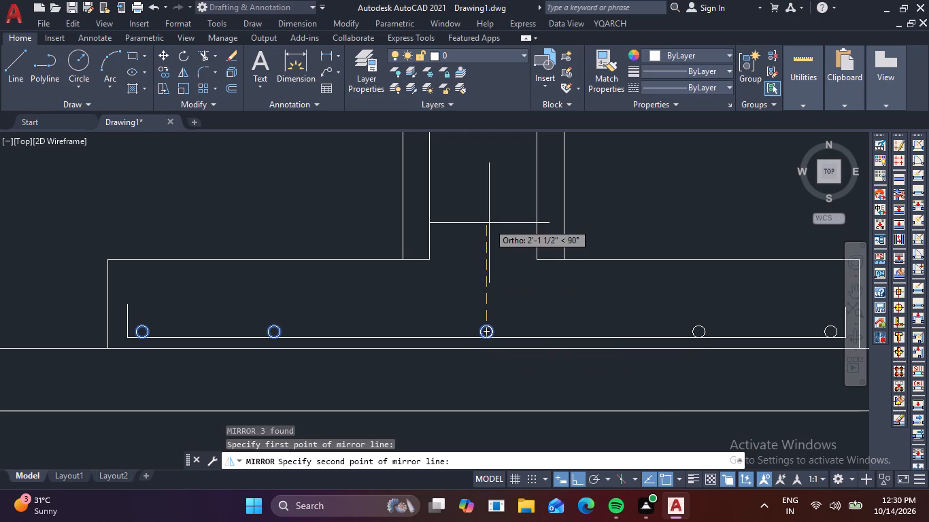
{"action": "left_click", "coordinate": [488, 223]}
{"action": "key", "text": "space"}
Draw an L-shaped bar from the column's left inner line base, about 1'-2 3/4" down to circle-top level, extending left just past the second circle.
{"action": "scroll", "coordinate": [488, 224], "scroll_direction": "down", "scroll_amount": 2}
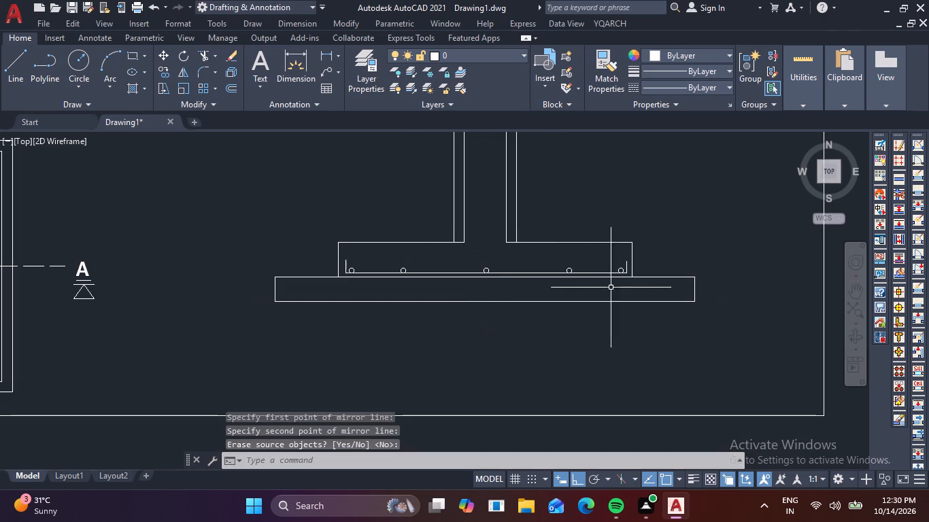
{"action": "scroll", "coordinate": [611, 262], "scroll_direction": "up", "scroll_amount": 1}
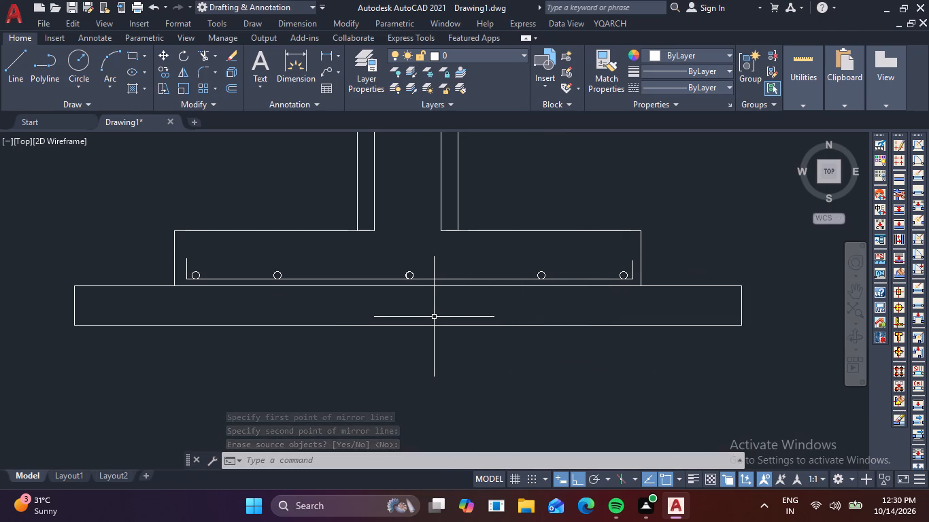
{"action": "type", "text": "L"}
{"action": "key", "text": "space"}
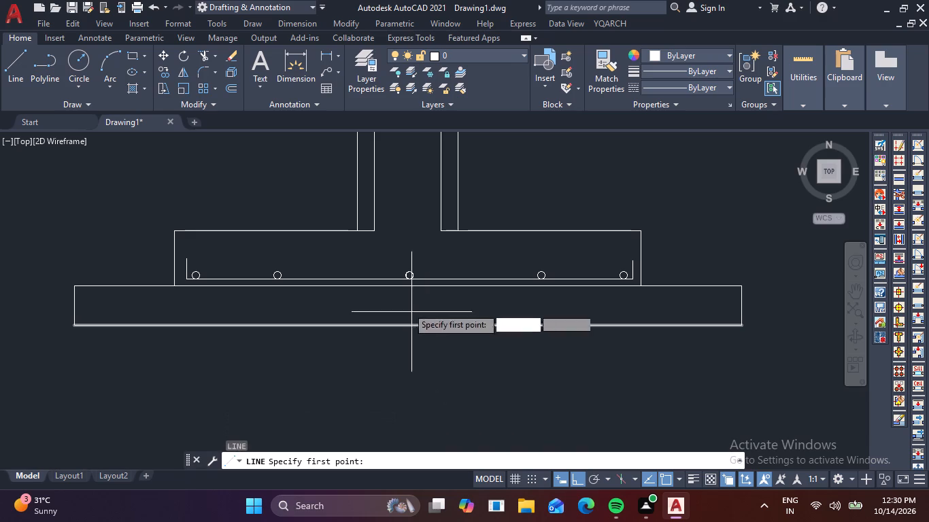
{"action": "left_click", "coordinate": [373, 231]}
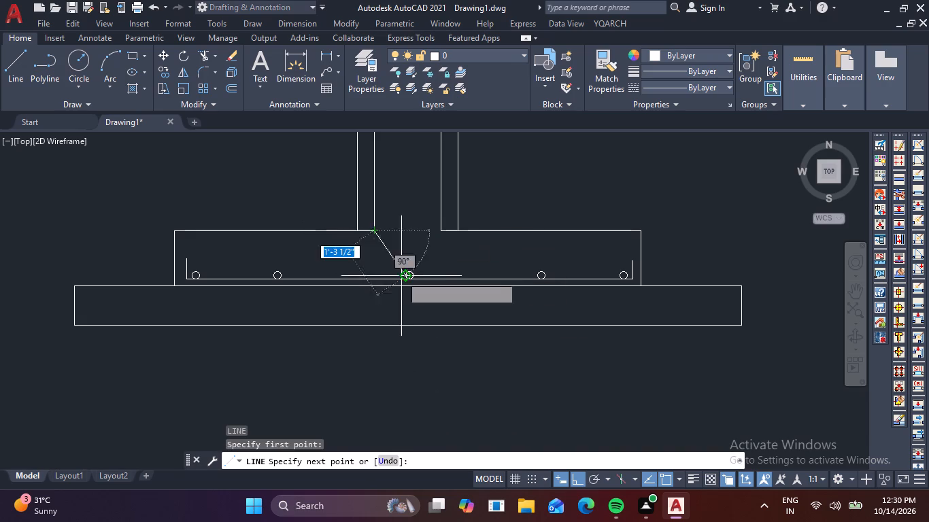
{"action": "scroll", "coordinate": [411, 275], "scroll_direction": "up", "scroll_amount": 4}
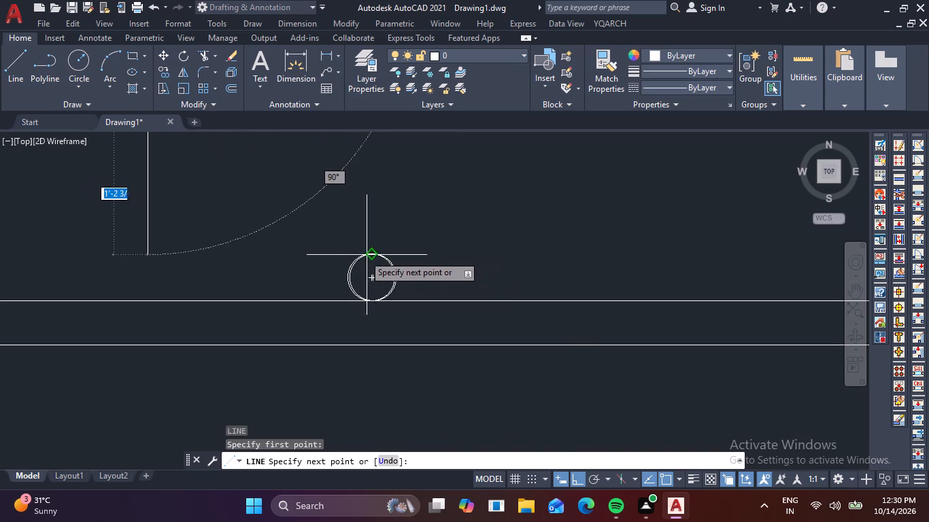
{"action": "scroll", "coordinate": [201, 261], "scroll_direction": "down", "scroll_amount": 2}
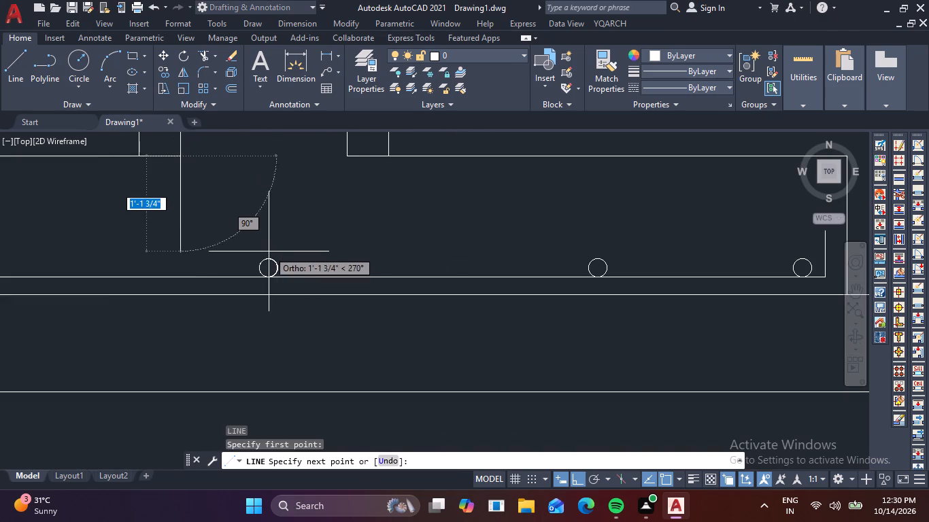
{"action": "left_click", "coordinate": [180, 258]}
{"action": "middle_click_drag", "start_coordinate": [132, 257], "coordinate": [263, 266]}
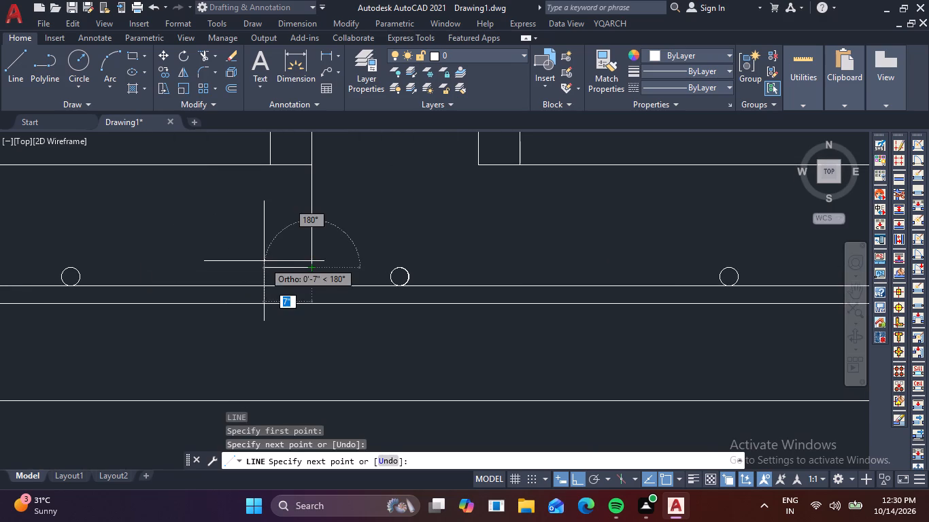
{"action": "left_click", "coordinate": [48, 268]}
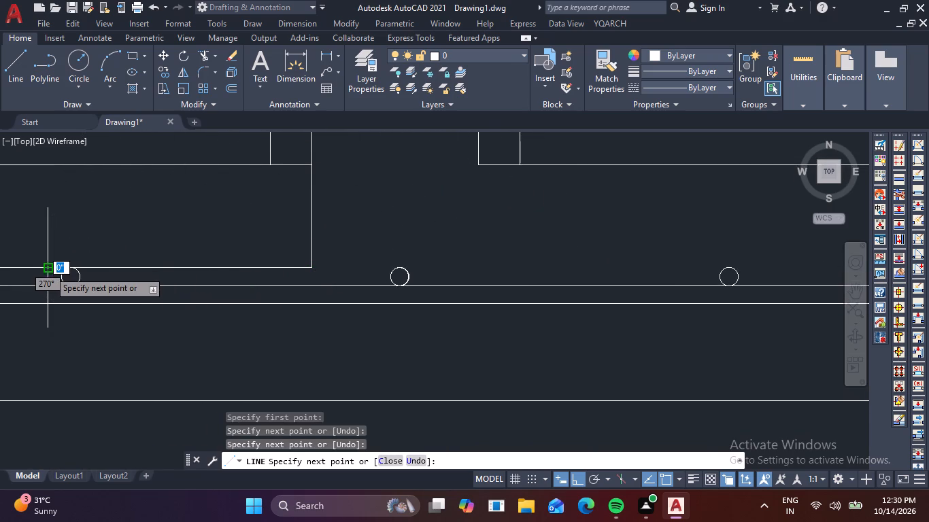
{"action": "key", "text": "space"}
Mirror the L-shaped bar about a vertical line through the central circle, keeping the original.
{"action": "left_click_drag", "start_coordinate": [333, 270], "coordinate": [314, 266]}
{"action": "left_click", "coordinate": [271, 245]}
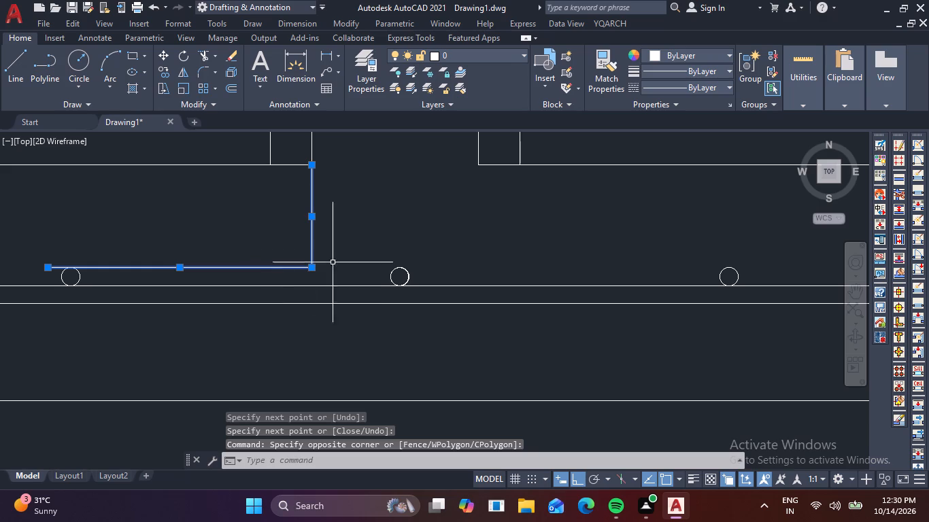
{"action": "key", "text": "m"}
{"action": "type", "text": "I"}
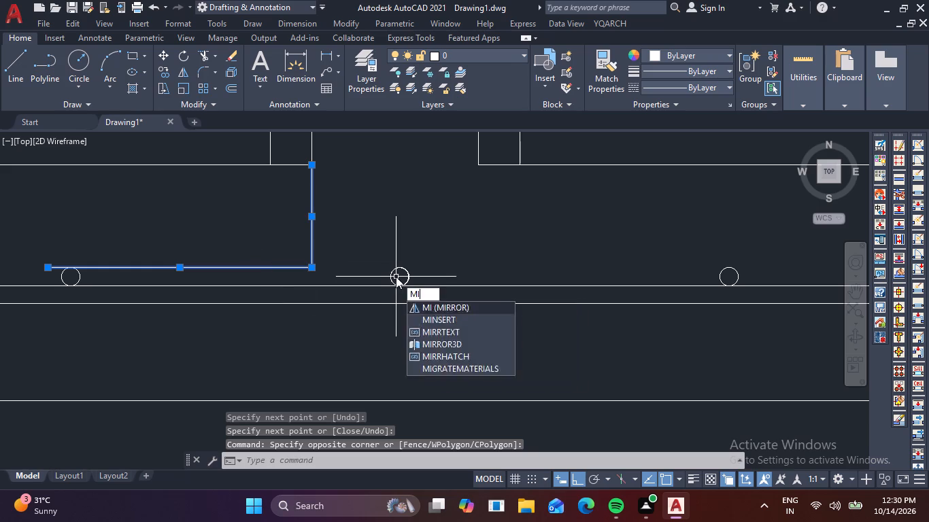
{"action": "key", "text": "space"}
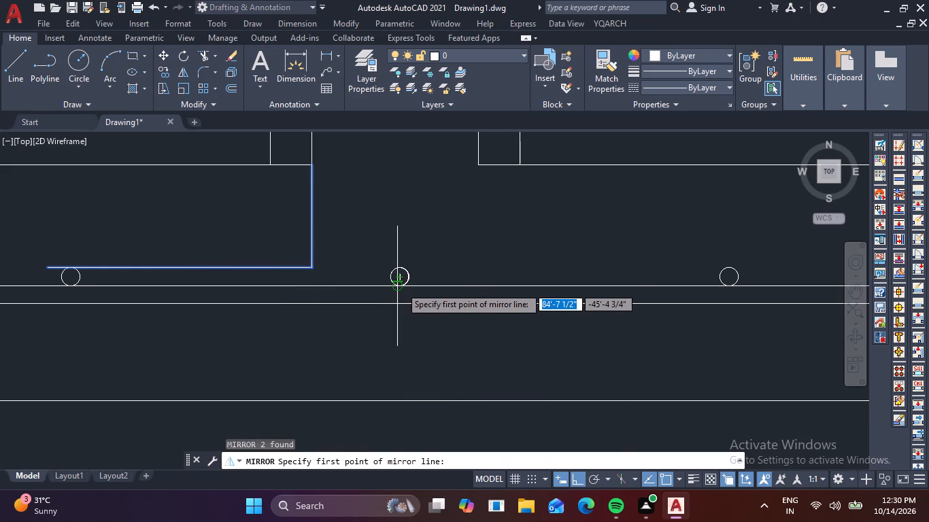
{"action": "left_click", "coordinate": [403, 287]}
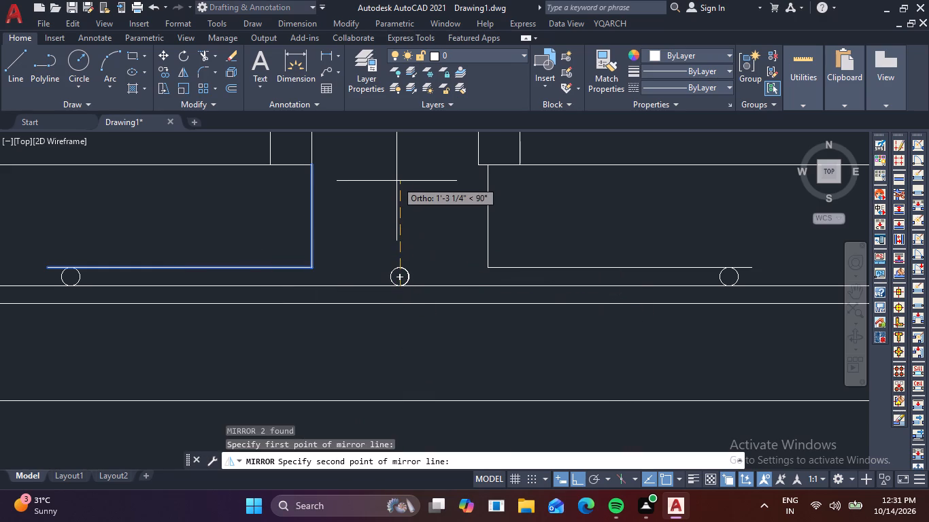
{"action": "left_click", "coordinate": [396, 181]}
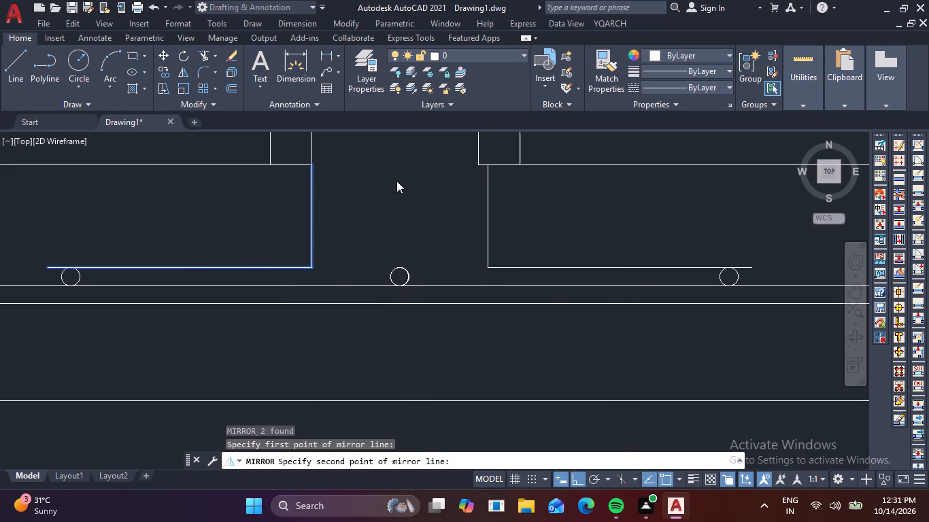
{"action": "key", "text": "space"}
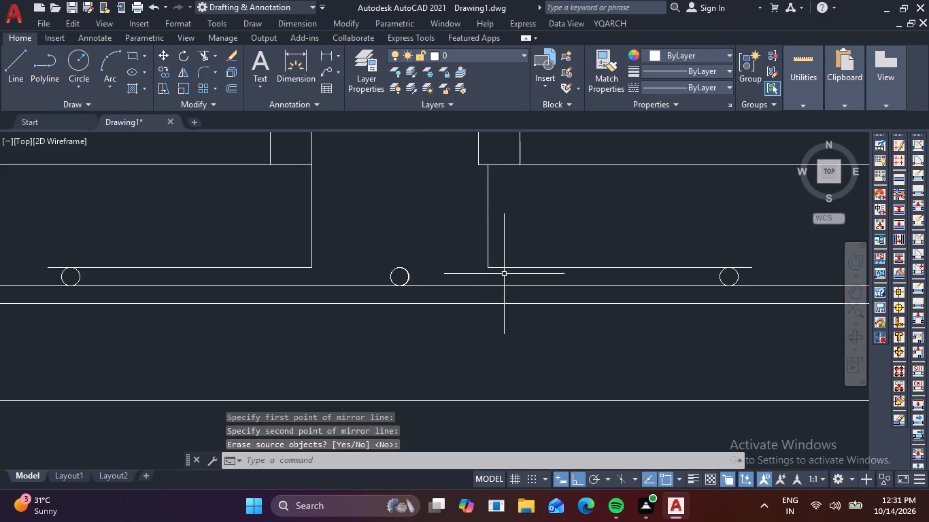
Move the mirrored L-shaped bar about 1 1/2" left so its top meets the base of the column's right inner line.
{"action": "left_click_drag", "start_coordinate": [503, 277], "coordinate": [497, 270]}
{"action": "left_click", "coordinate": [478, 247]}
{"action": "type", "text": "M"}
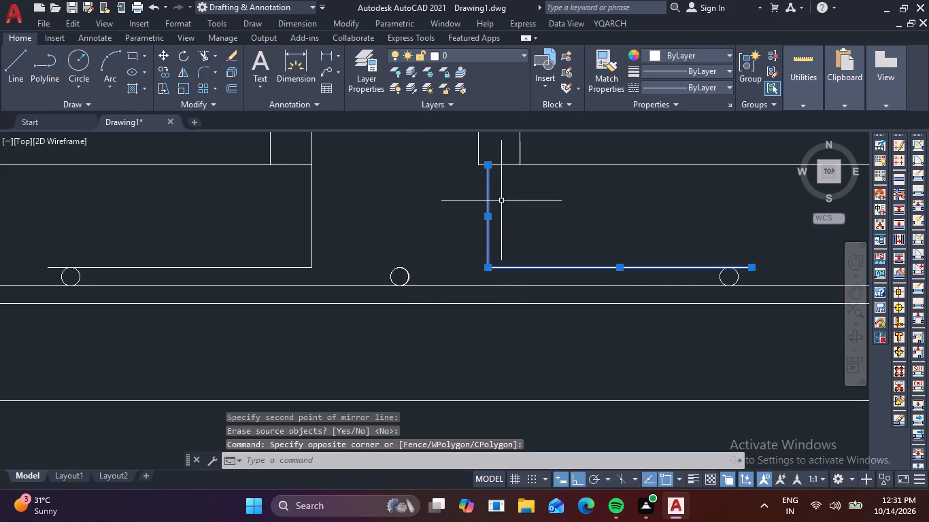
{"action": "key", "text": "space"}
{"action": "left_click", "coordinate": [485, 166]}
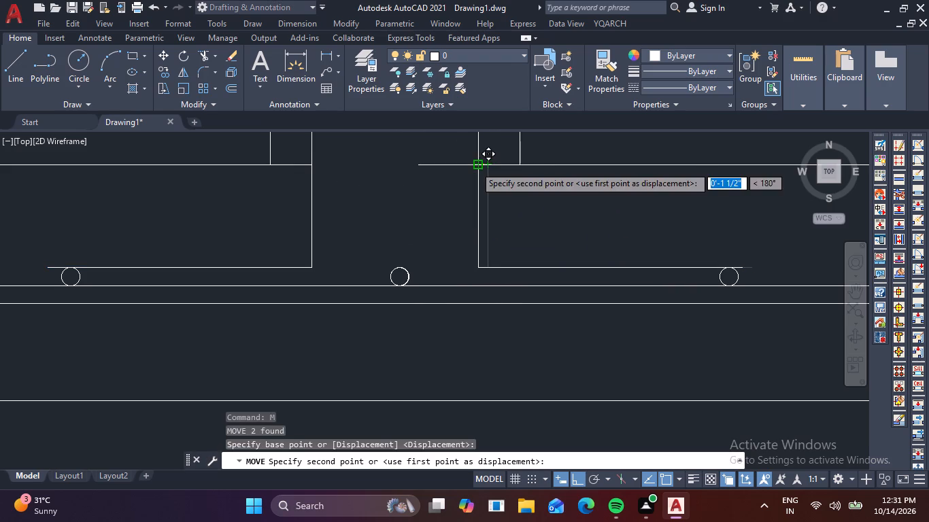
{"action": "left_click", "coordinate": [475, 166]}
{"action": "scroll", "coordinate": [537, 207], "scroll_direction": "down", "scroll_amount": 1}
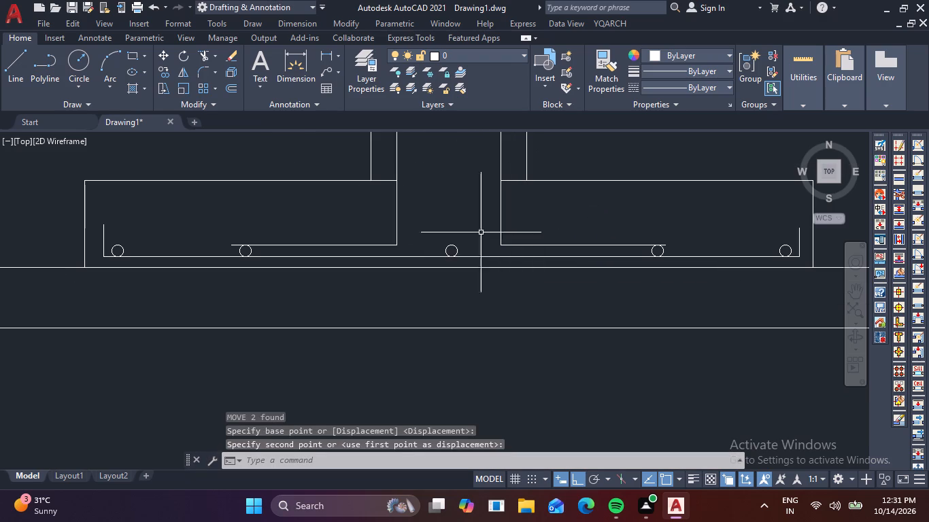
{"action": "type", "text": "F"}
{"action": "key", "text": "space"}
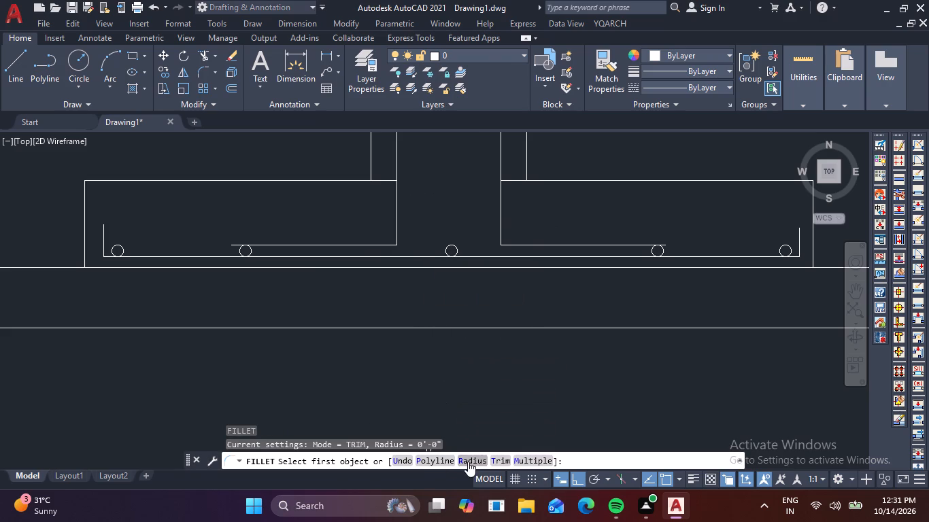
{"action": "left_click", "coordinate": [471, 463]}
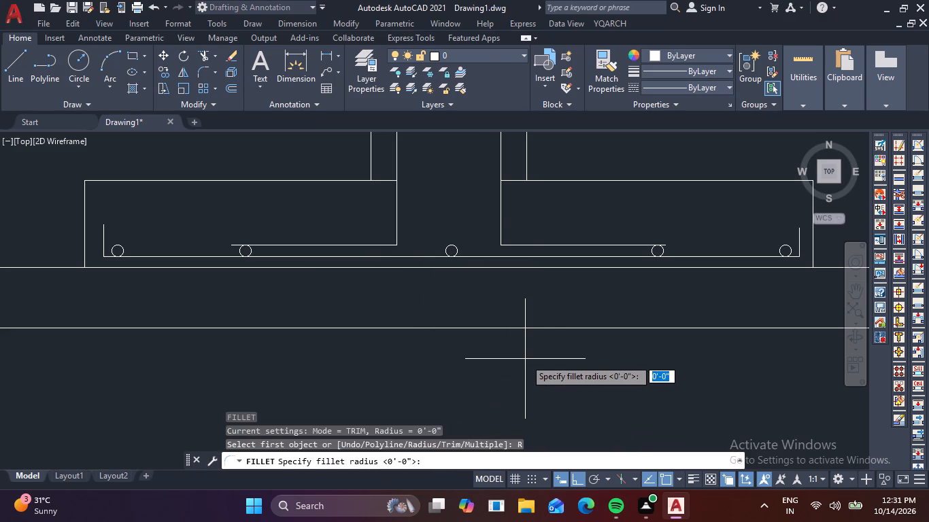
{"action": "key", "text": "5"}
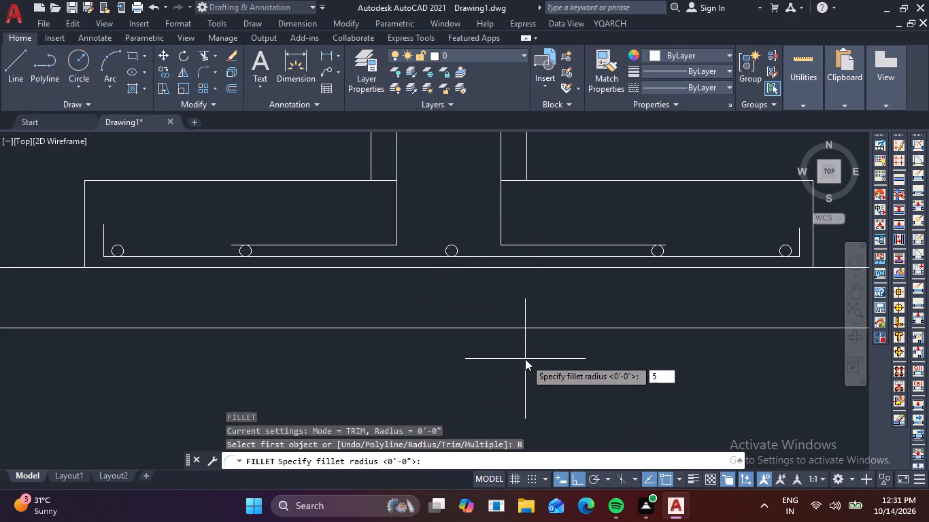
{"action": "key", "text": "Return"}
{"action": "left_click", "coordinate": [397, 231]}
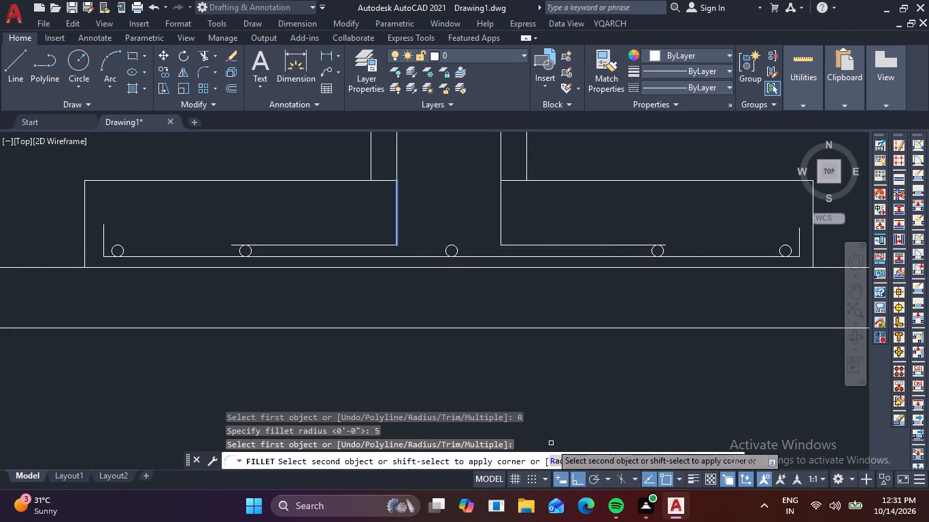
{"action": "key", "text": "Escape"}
Fillet the bent corners of both L-shaped bars with a 3" radius.
{"action": "type", "text": "F"}
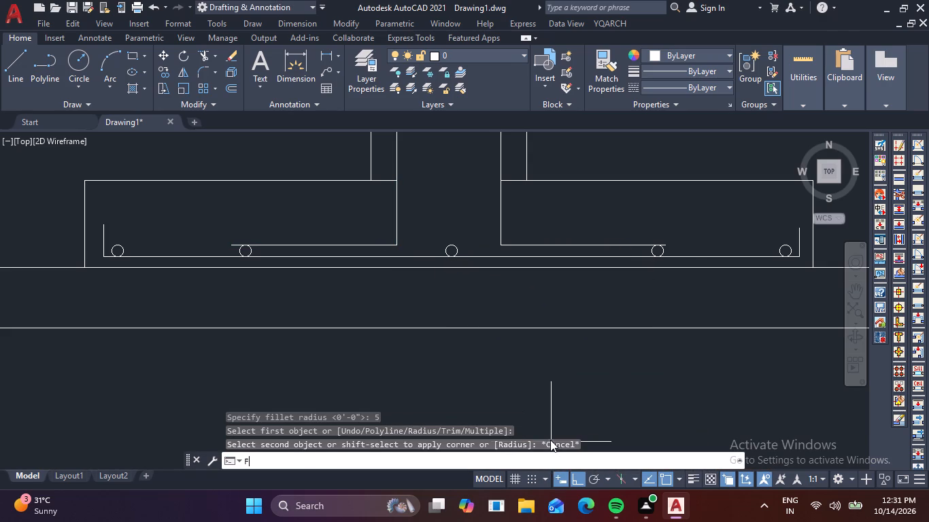
{"action": "key", "text": "space"}
{"action": "key", "text": "3"}
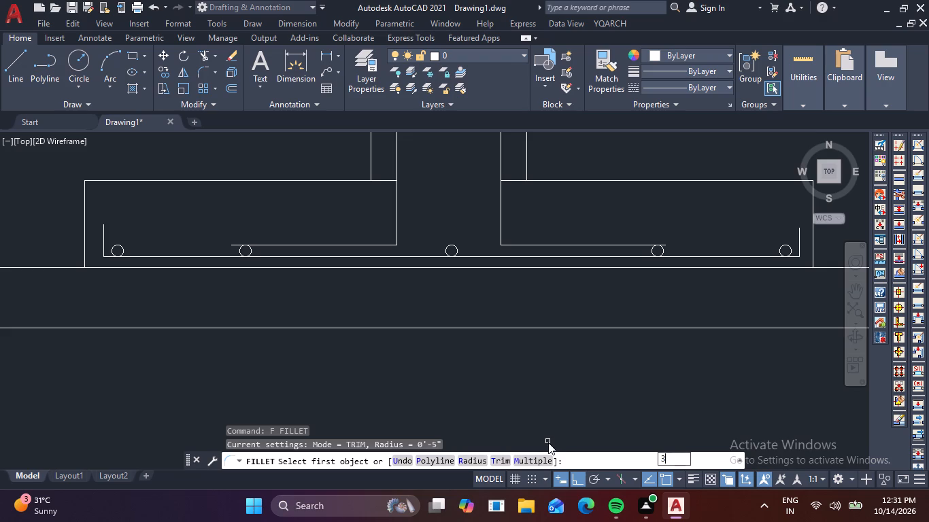
{"action": "left_click", "coordinate": [475, 464]}
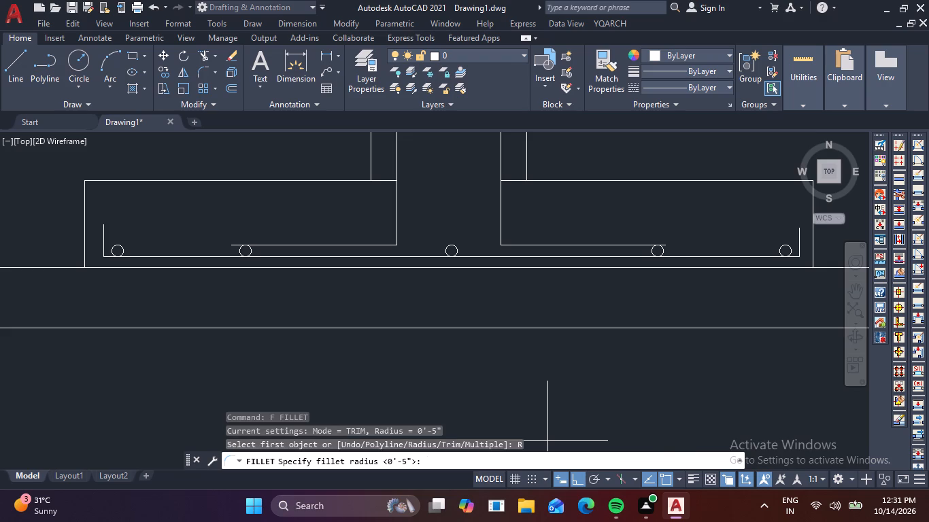
{"action": "key", "text": "3"}
{"action": "key", "text": "space"}
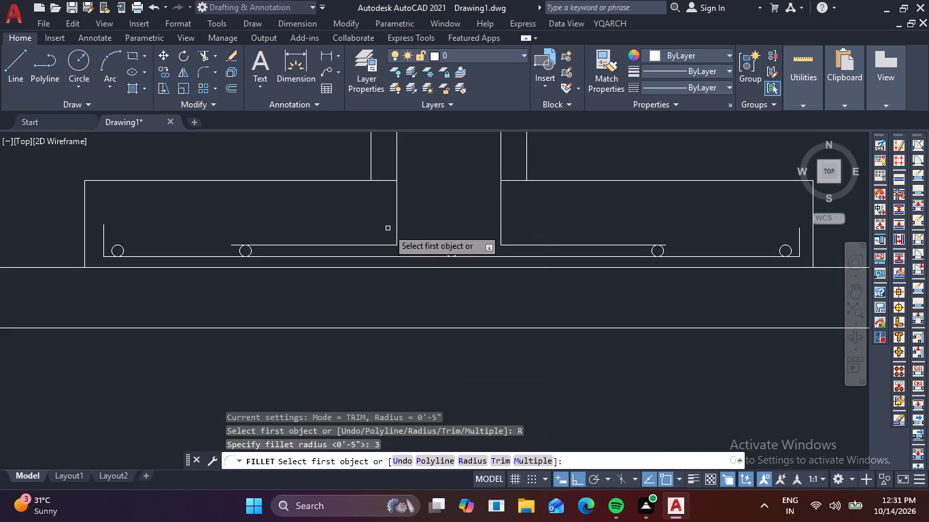
{"action": "left_click", "coordinate": [396, 235]}
{"action": "left_click", "coordinate": [387, 247]}
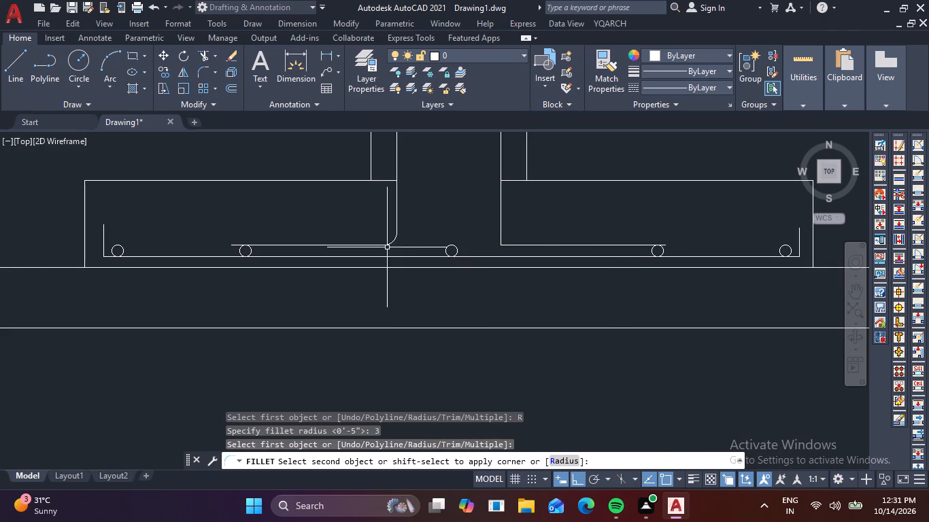
{"action": "key", "text": "space"}
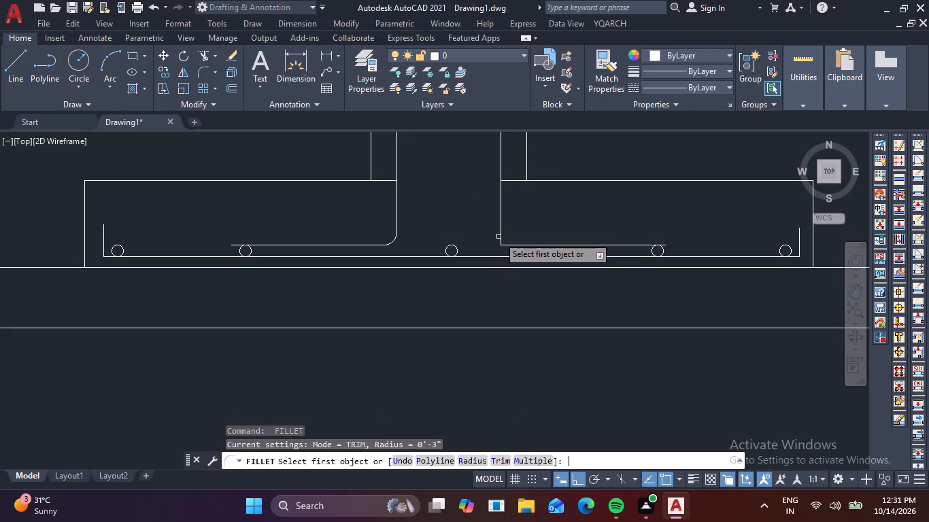
{"action": "left_click", "coordinate": [501, 234]}
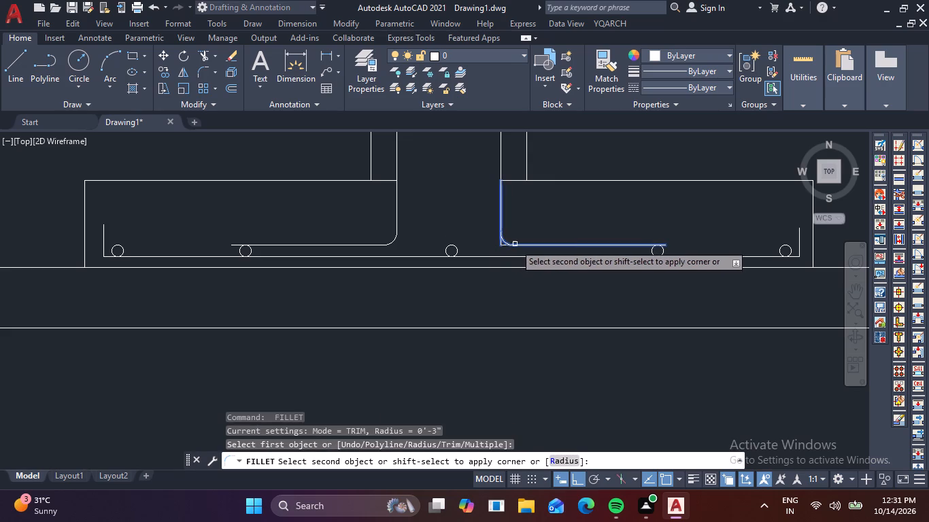
{"action": "left_click", "coordinate": [516, 244]}
{"action": "key", "text": "Escape"}
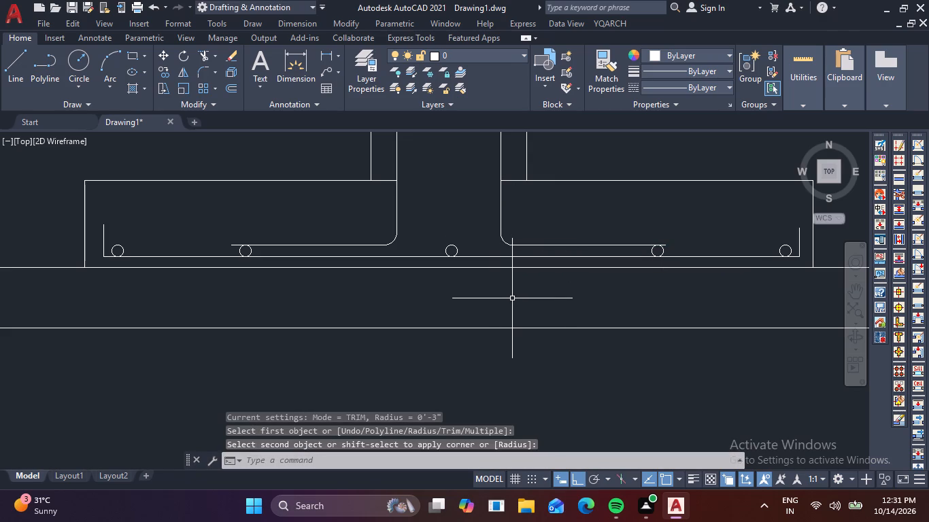
{"action": "key", "text": "Escape"}
{"action": "key", "text": "Escape"}
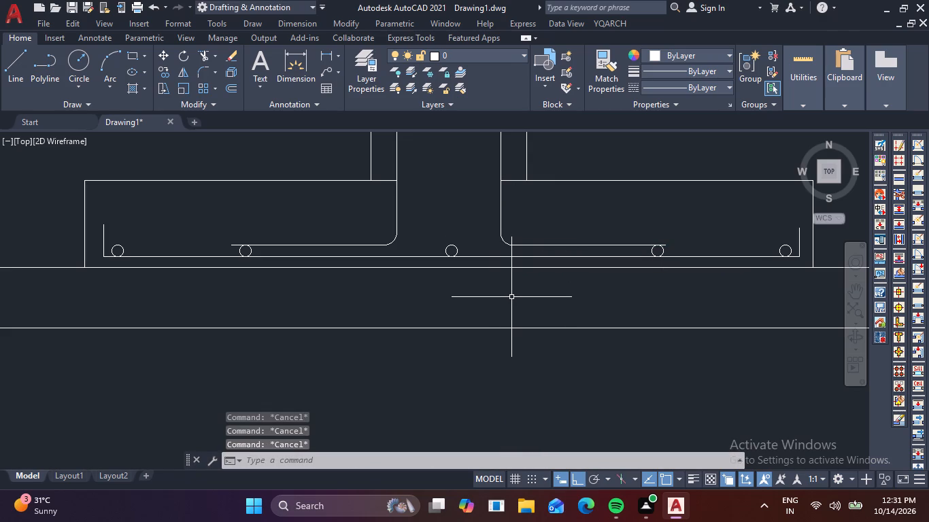
Trim the footing's top line between the column's outer and inner lines on both sides of the column.
{"action": "type", "text": "TR"}
{"action": "key", "text": "space"}
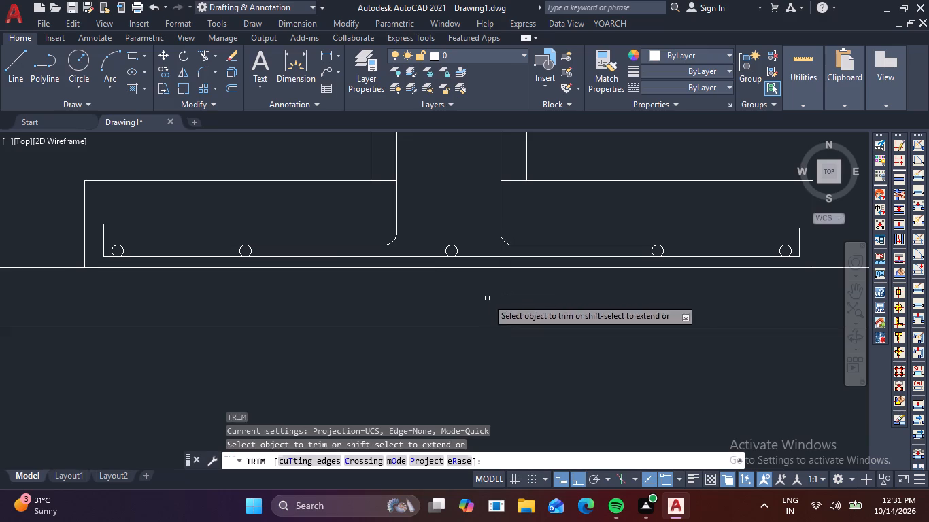
{"action": "left_click", "coordinate": [383, 173]}
{"action": "left_click", "coordinate": [380, 210]}
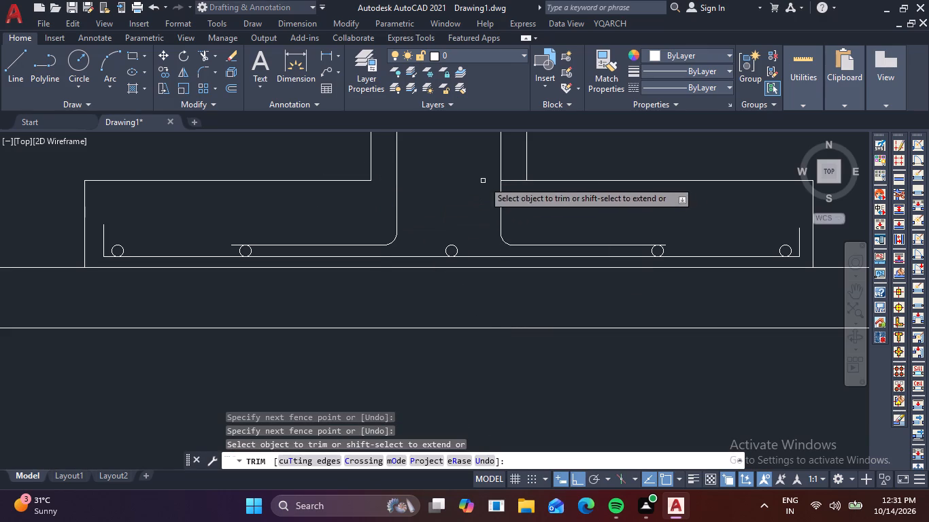
{"action": "left_click", "coordinate": [511, 188]}
{"action": "left_click", "coordinate": [516, 177]}
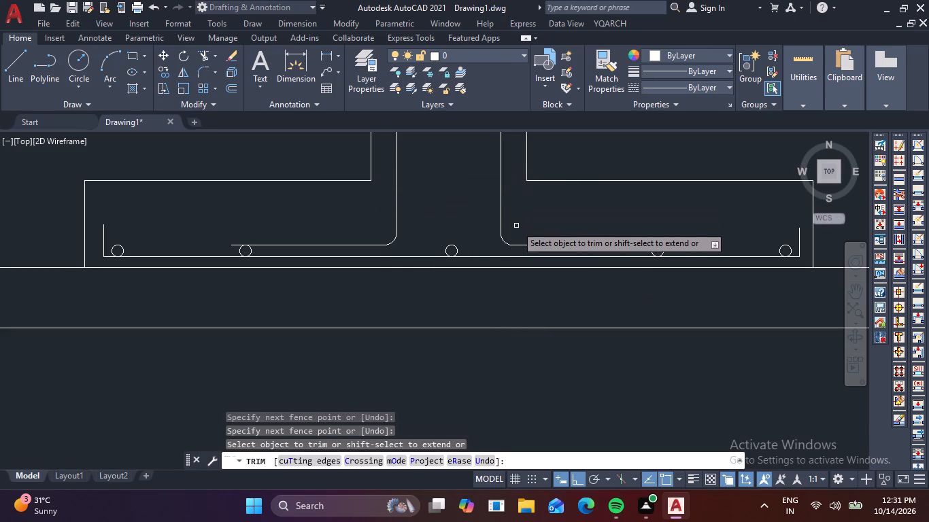
{"action": "key", "text": "Escape"}
Draw a horizontal tie line between the two vertical column bars, just below the footing's top edge.
{"action": "scroll", "coordinate": [516, 226], "scroll_direction": "down", "scroll_amount": 2}
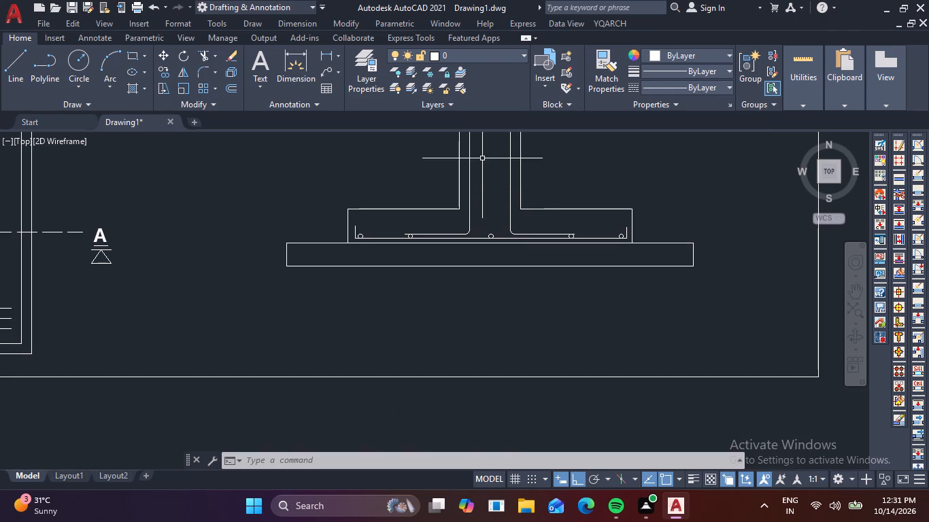
{"action": "middle_click_drag", "start_coordinate": [482, 158], "coordinate": [443, 253]}
{"action": "type", "text": "L"}
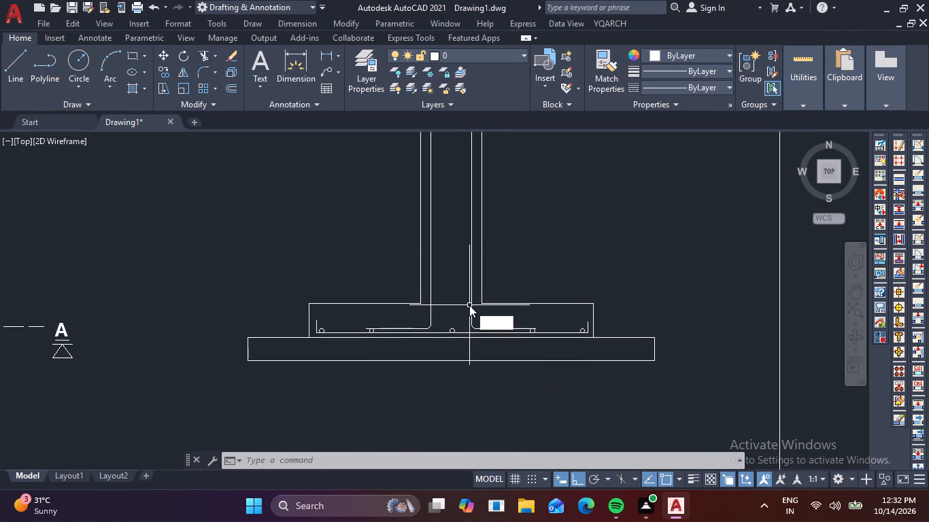
{"action": "key", "text": "space"}
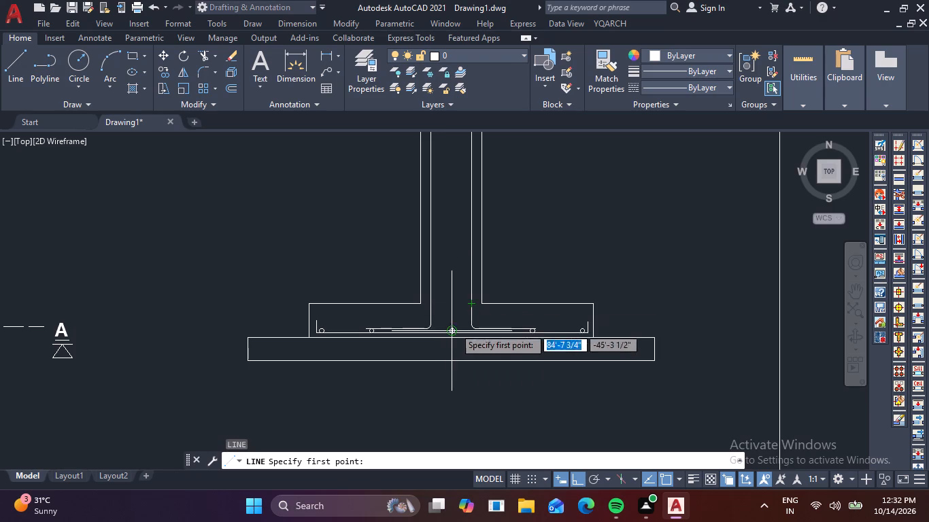
{"action": "scroll", "coordinate": [445, 317], "scroll_direction": "up", "scroll_amount": 1}
{"action": "left_click", "coordinate": [422, 314]}
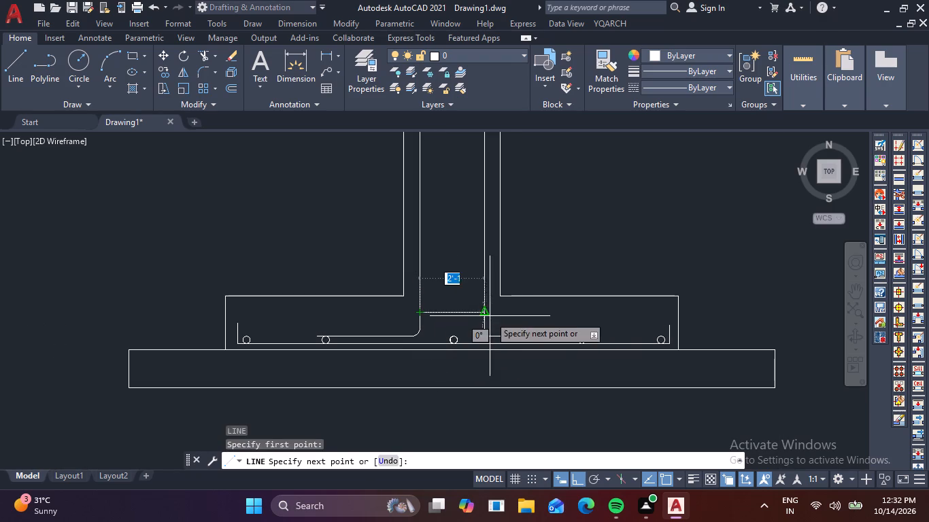
{"action": "left_click", "coordinate": [484, 310]}
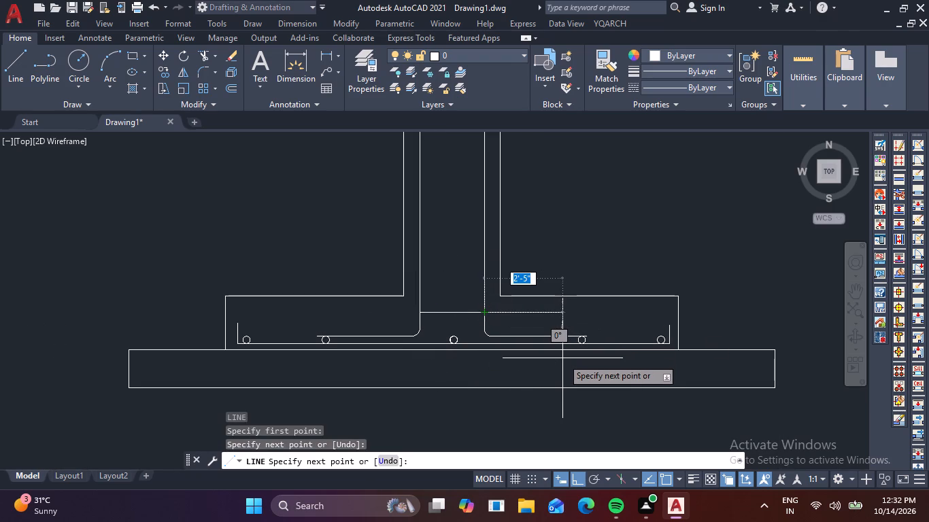
{"action": "key", "text": "Escape"}
{"action": "key", "text": "Escape"}
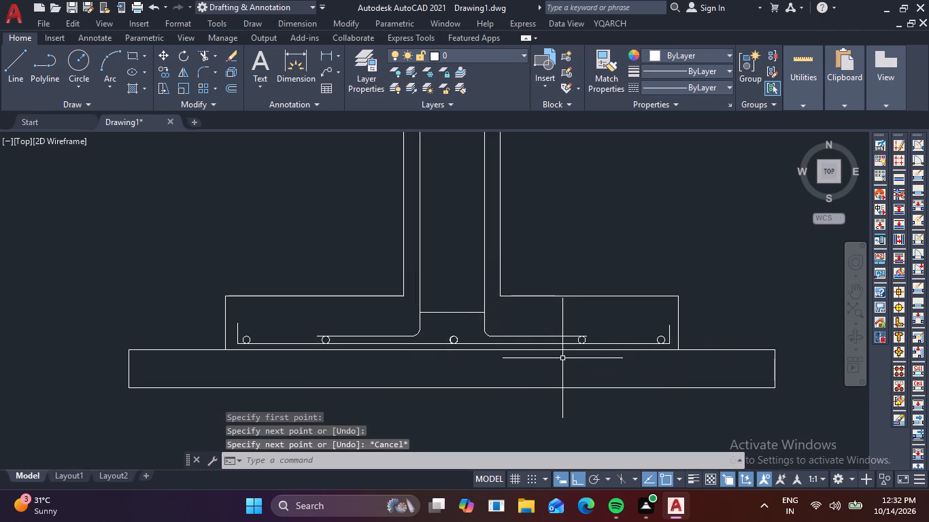
Copy the tie line as an array of 20 items fitted up to the top of the column's right inner line.
{"action": "left_click", "coordinate": [460, 319]}
{"action": "left_click", "coordinate": [453, 296]}
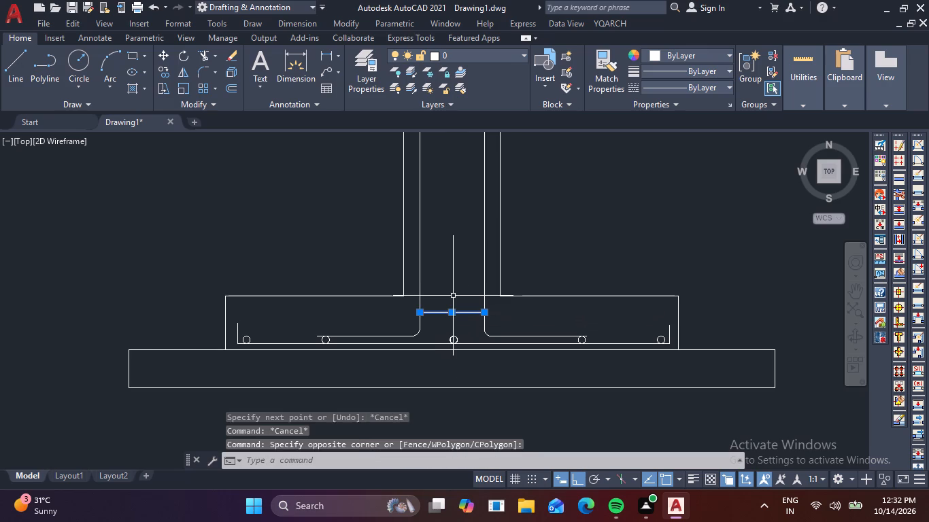
{"action": "key", "text": "c"}
{"action": "type", "text": "O"}
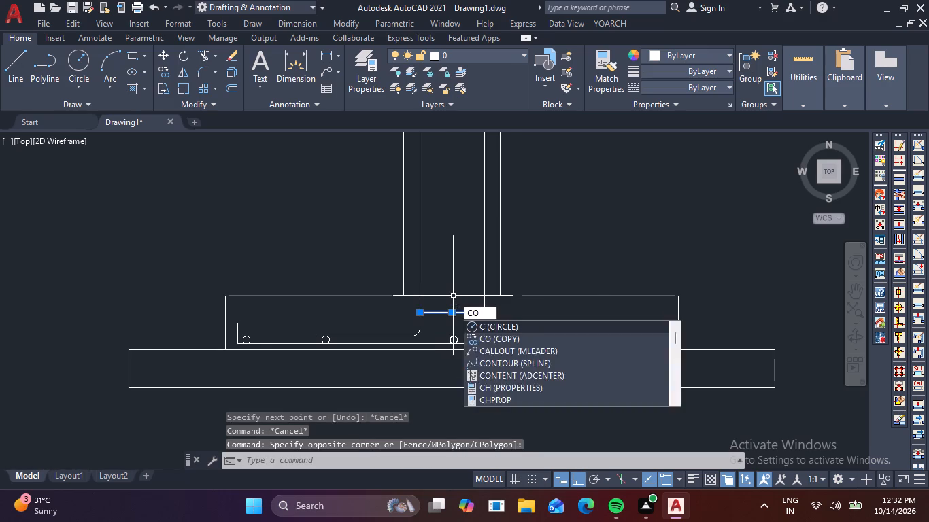
{"action": "key", "text": "space"}
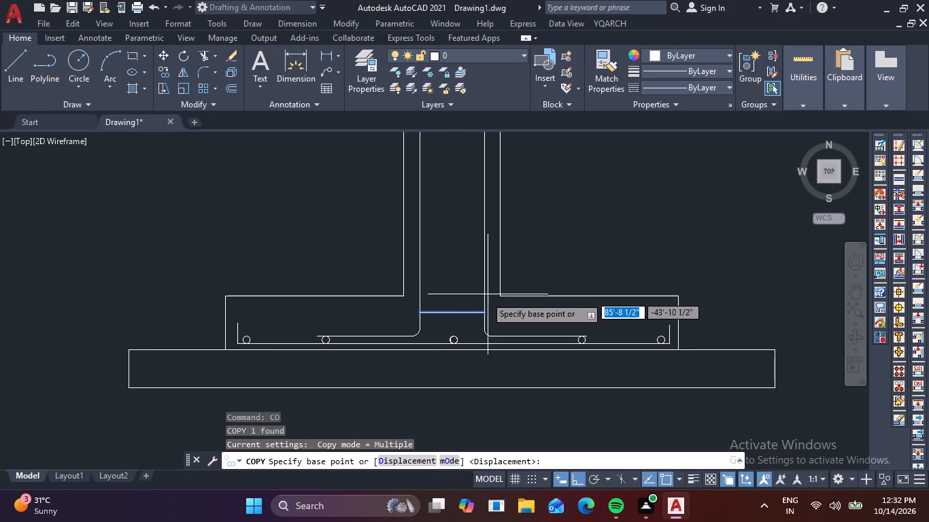
{"action": "left_click", "coordinate": [484, 312]}
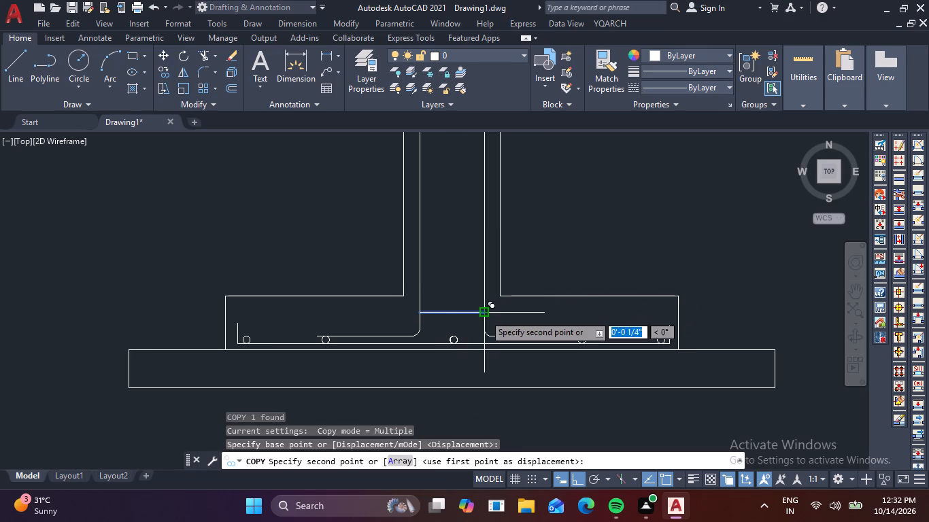
{"action": "left_click", "coordinate": [410, 463]}
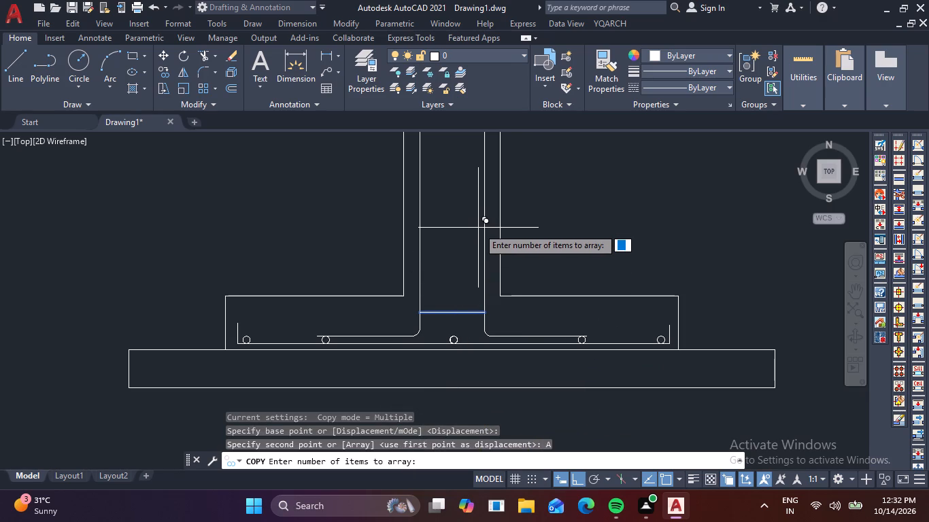
{"action": "key", "text": "2"}
{"action": "key", "text": "0"}
{"action": "key", "text": "Return"}
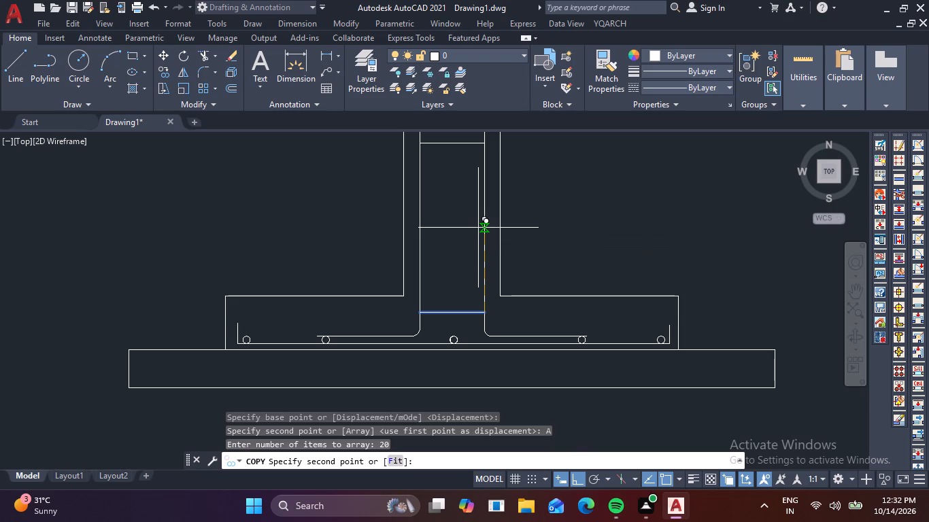
{"action": "left_click", "coordinate": [403, 463]}
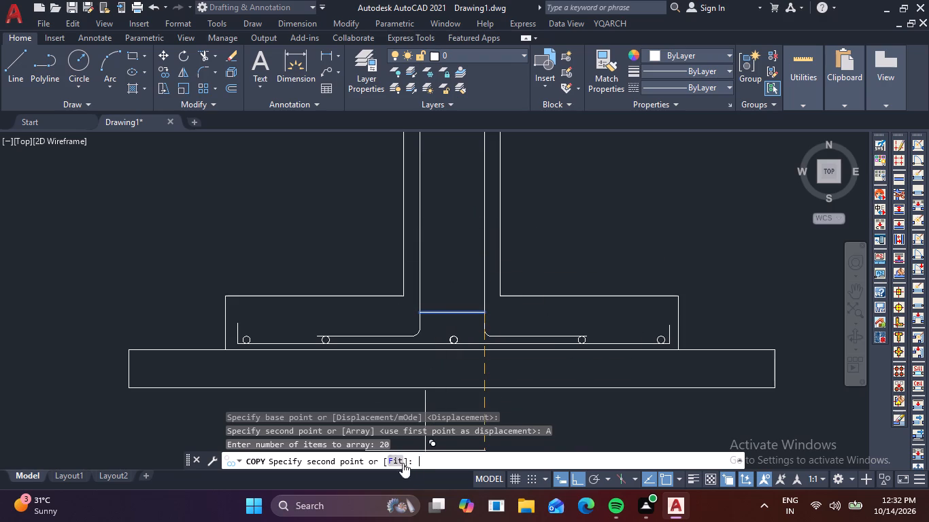
{"action": "scroll", "coordinate": [464, 287], "scroll_direction": "down", "scroll_amount": 2}
{"action": "middle_click_drag", "start_coordinate": [470, 263], "coordinate": [437, 368]}
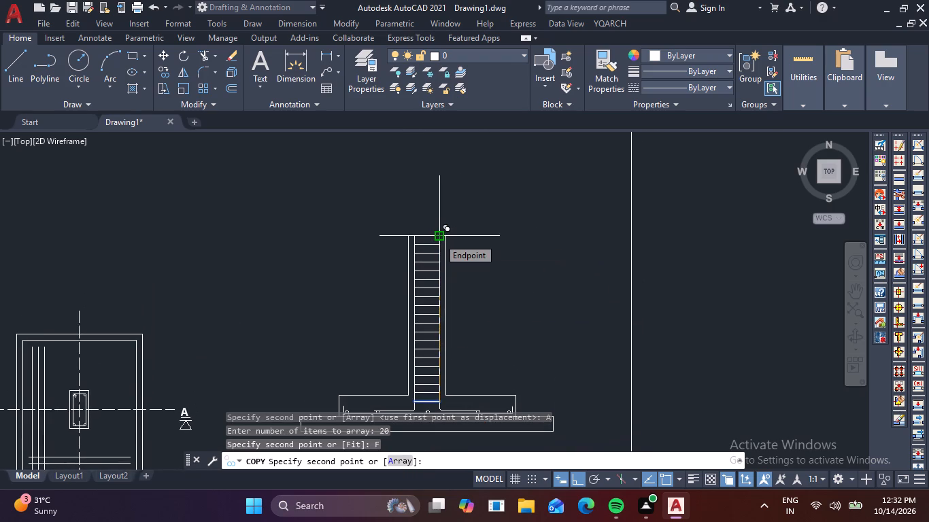
{"action": "left_click", "coordinate": [439, 238]}
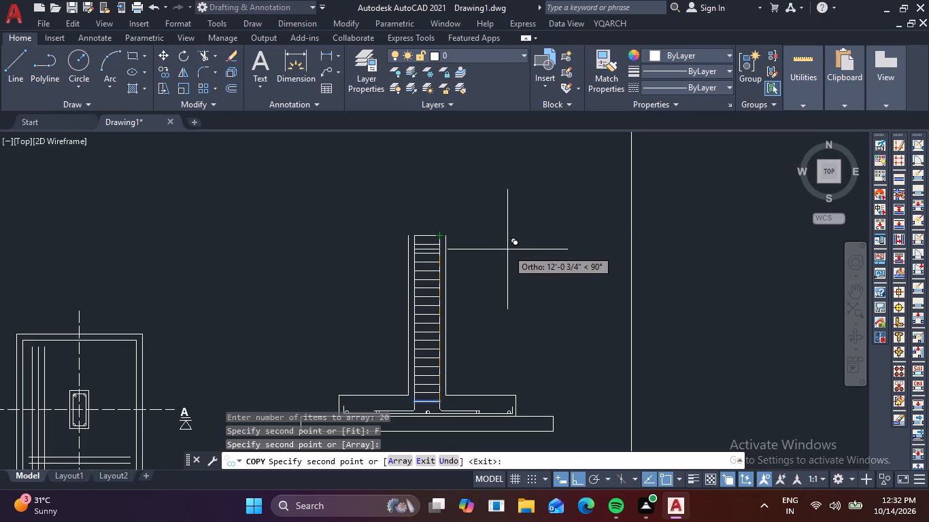
{"action": "key", "text": "Escape"}
Delete the topmost tie line at the column's top end.
{"action": "scroll", "coordinate": [433, 238], "scroll_direction": "up", "scroll_amount": 2}
{"action": "left_click", "coordinate": [433, 238]}
{"action": "left_click", "coordinate": [416, 226]}
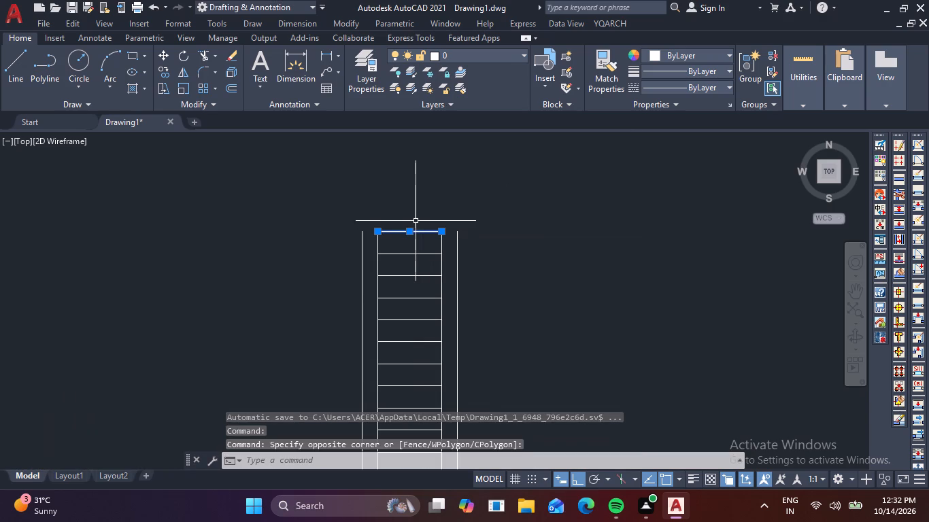
{"action": "key", "text": "Delete"}
Draw horizontal ground lines about 3'-10" outward from both ends of a tie near the column's mid-height.
{"action": "scroll", "coordinate": [422, 228], "scroll_direction": "down", "scroll_amount": 2}
{"action": "middle_click_drag", "start_coordinate": [515, 309], "coordinate": [533, 220]}
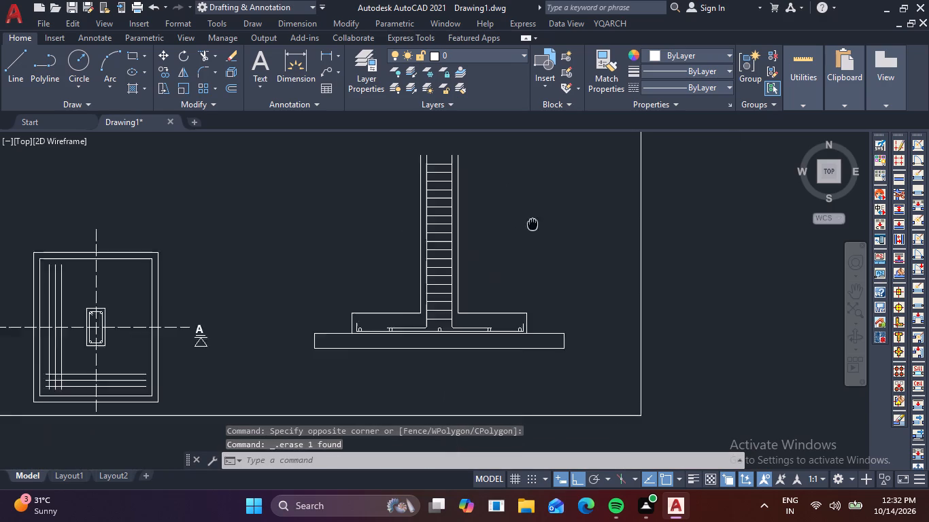
{"action": "middle_click_drag", "start_coordinate": [533, 220], "coordinate": [534, 213]}
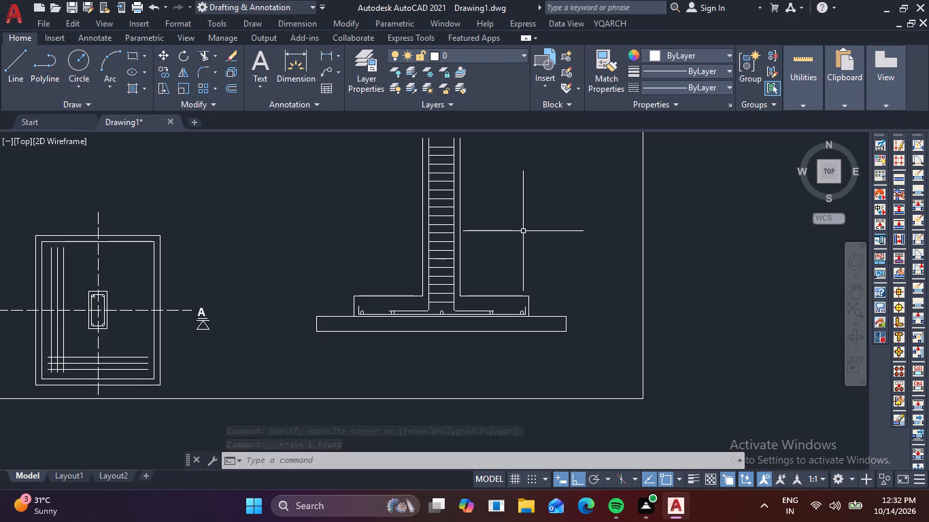
{"action": "type", "text": "L"}
{"action": "key", "text": "space"}
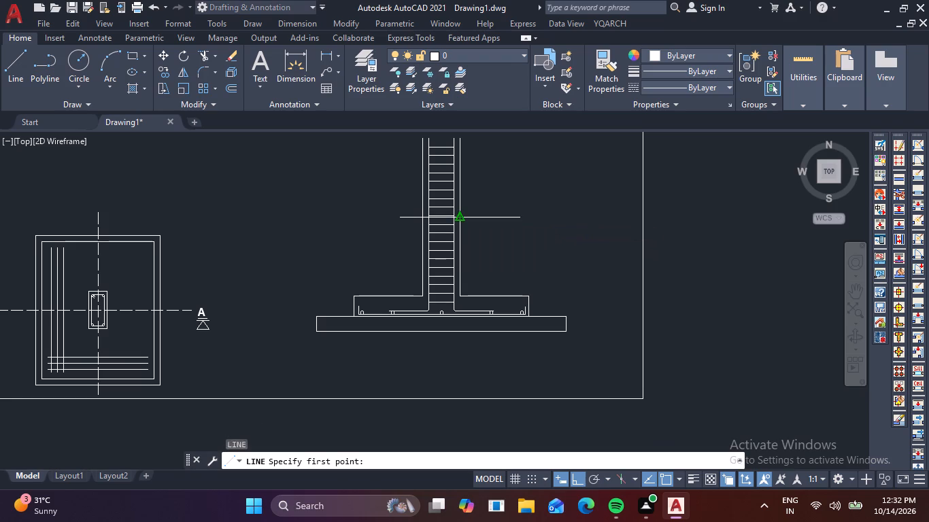
{"action": "scroll", "coordinate": [462, 215], "scroll_direction": "up", "scroll_amount": 1}
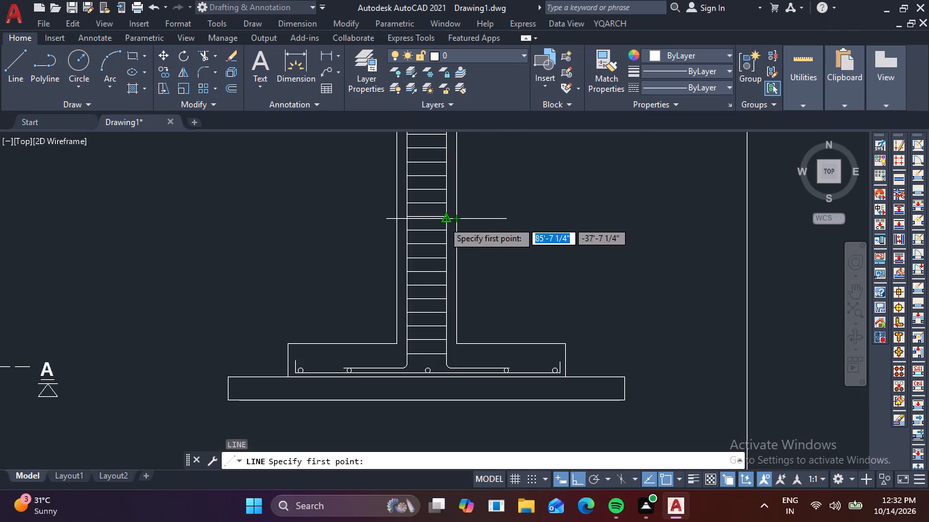
{"action": "scroll", "coordinate": [443, 212], "scroll_direction": "up", "scroll_amount": 3}
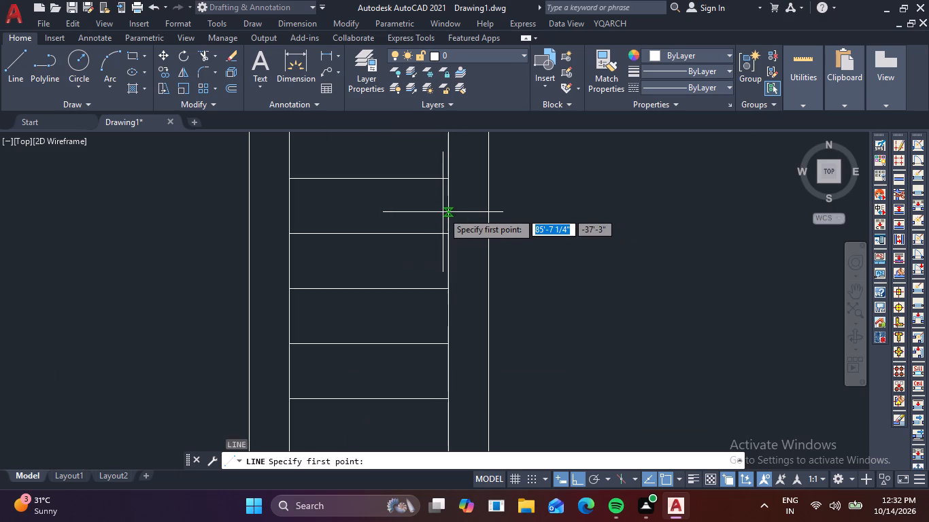
{"action": "left_click", "coordinate": [448, 232]}
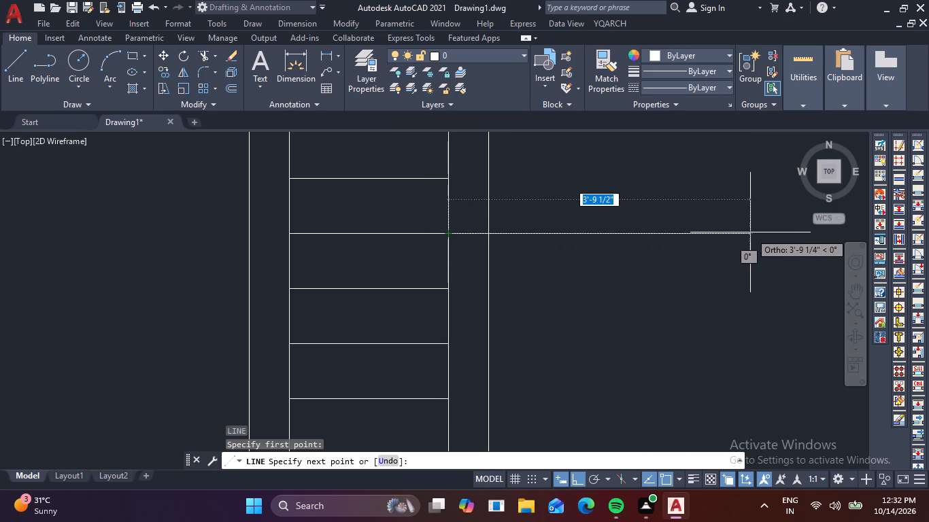
{"action": "left_click", "coordinate": [760, 232]}
{"action": "key", "text": "space"}
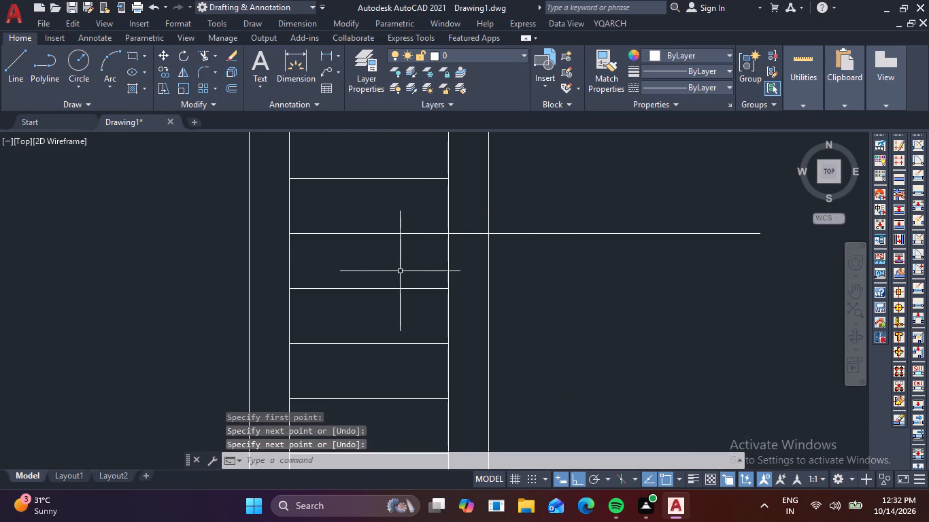
{"action": "key", "text": "space"}
{"action": "left_click", "coordinate": [289, 234]}
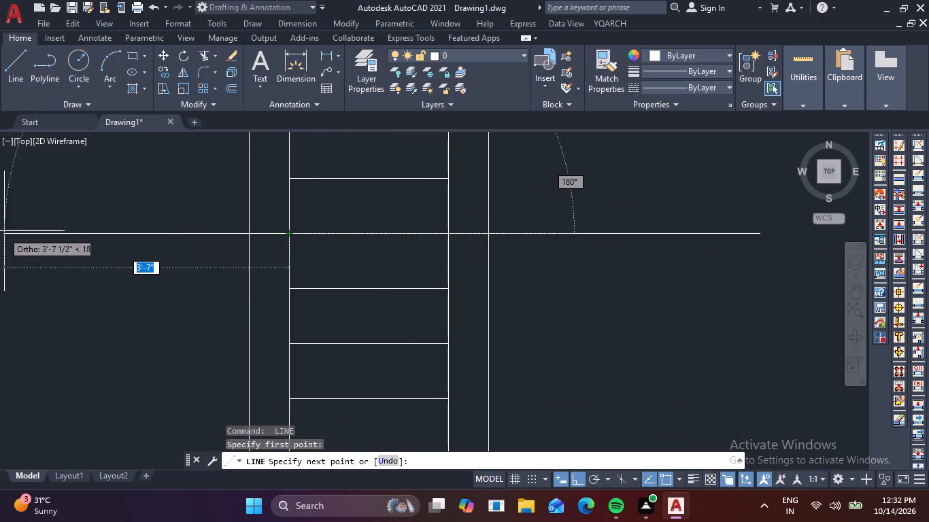
{"action": "middle_click_drag", "start_coordinate": [10, 228], "coordinate": [65, 238]}
{"action": "left_click", "coordinate": [44, 239]}
{"action": "key", "text": "space"}
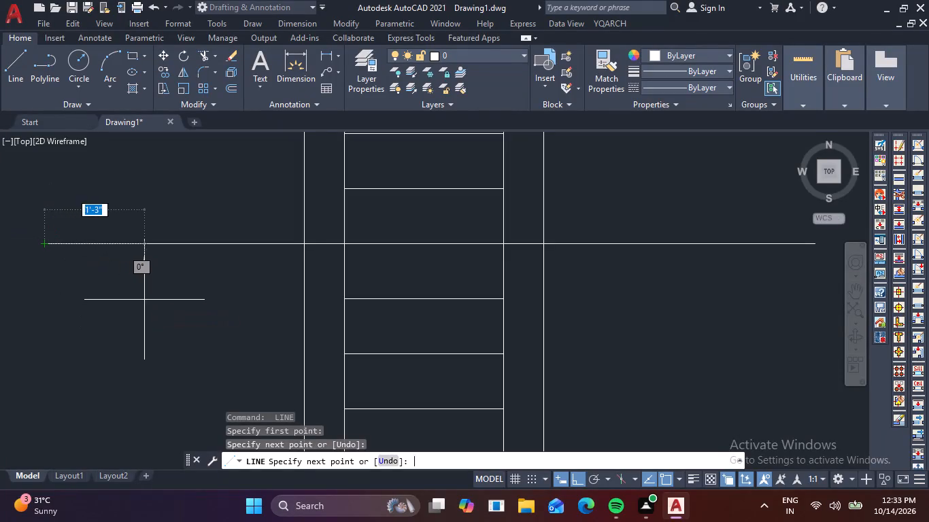
With Ortho off, draw a short diagonal tick from the right ground line near the column, sloping down to the left.
{"action": "scroll", "coordinate": [226, 298], "scroll_direction": "down", "scroll_amount": 2}
{"action": "scroll", "coordinate": [523, 302], "scroll_direction": "down", "scroll_amount": 2}
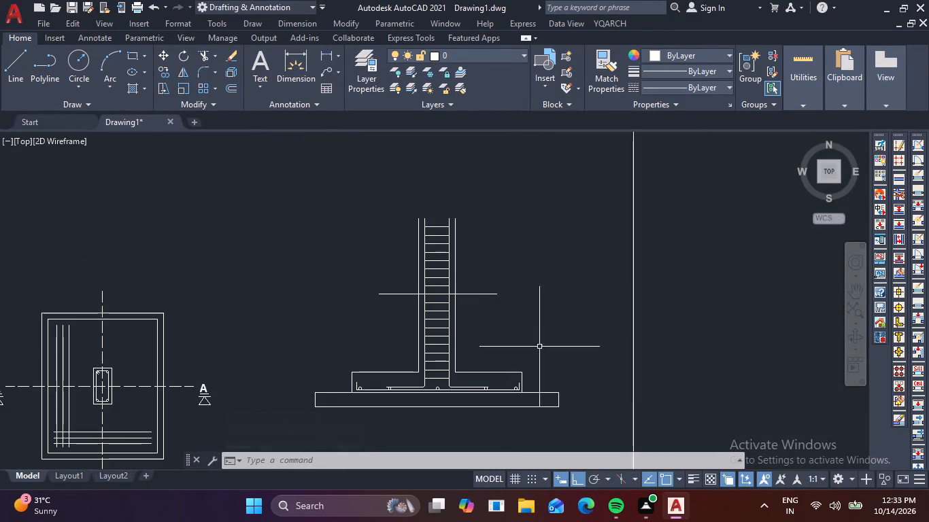
{"action": "scroll", "coordinate": [472, 282], "scroll_direction": "up", "scroll_amount": 2}
{"action": "type", "text": "L"}
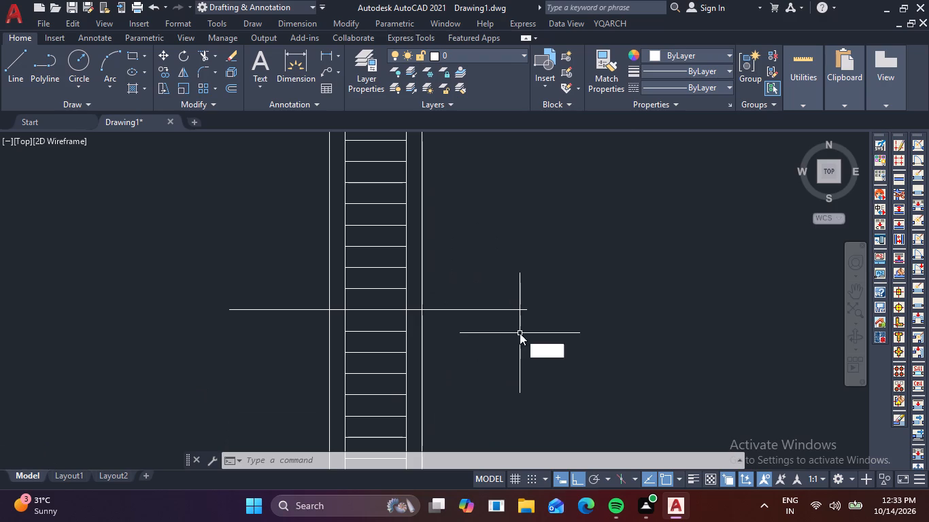
{"action": "key", "text": "space"}
{"action": "key", "text": "F8"}
{"action": "key", "text": "F8"}
{"action": "scroll", "coordinate": [446, 317], "scroll_direction": "up", "scroll_amount": 1}
{"action": "left_click", "coordinate": [452, 307]}
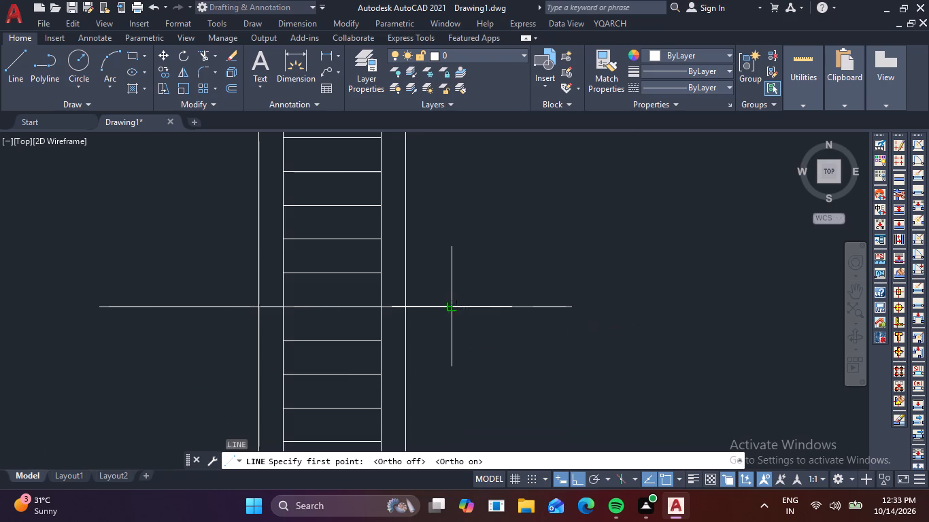
{"action": "key", "text": "F8"}
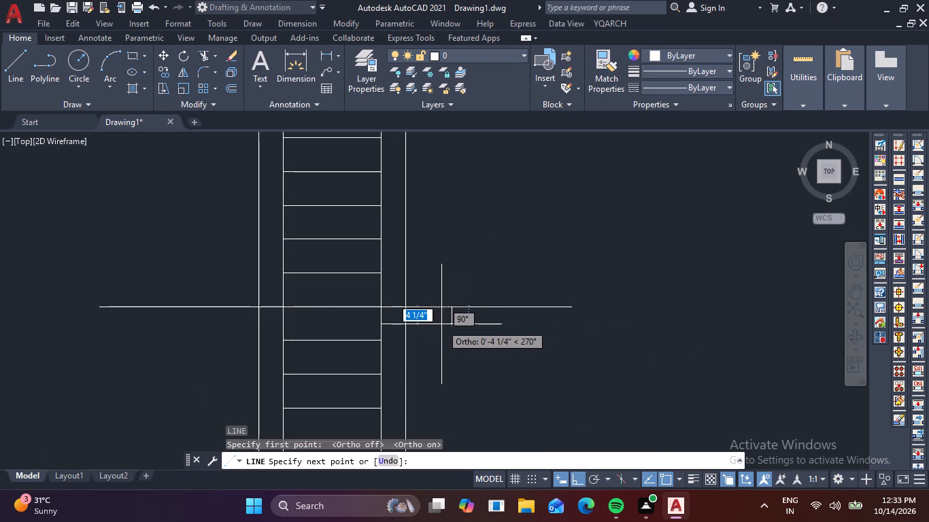
{"action": "left_click", "coordinate": [435, 326]}
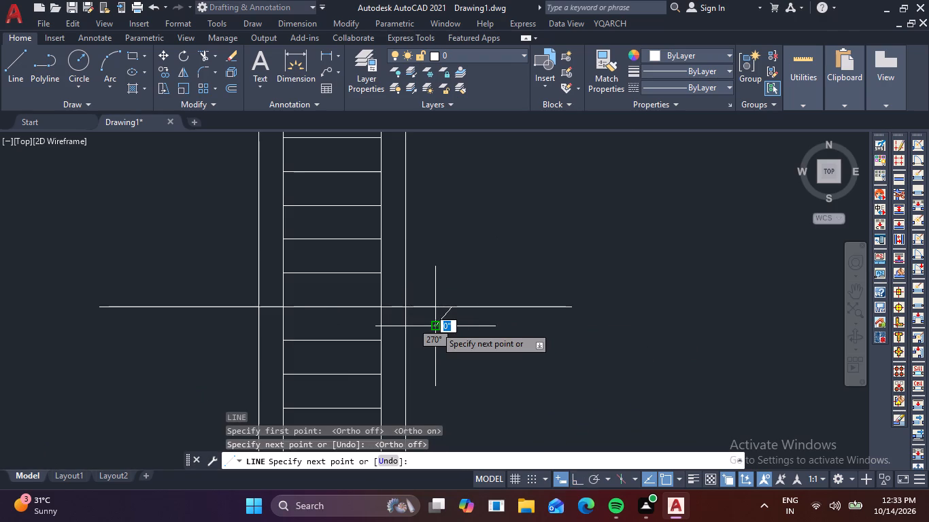
{"action": "key", "text": "space"}
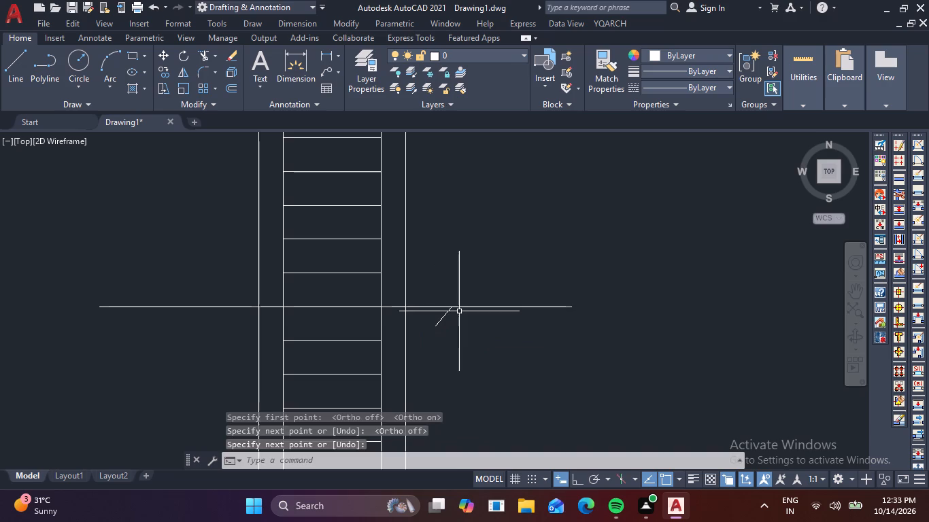
Draw a second short diagonal tick from the first tick's top point on the ground line, sloping down to the right.
{"action": "key", "text": "space"}
{"action": "left_click", "coordinate": [450, 310]}
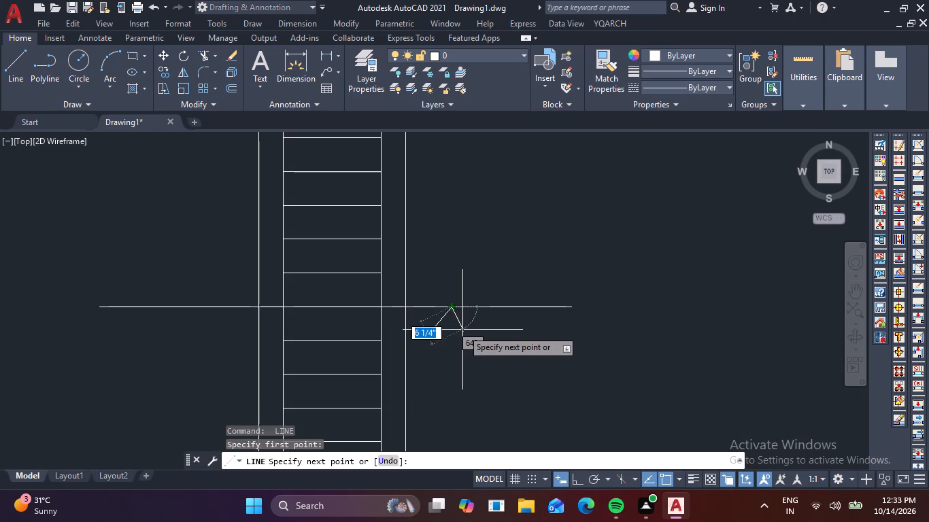
{"action": "left_click", "coordinate": [463, 330]}
{"action": "key", "text": "space"}
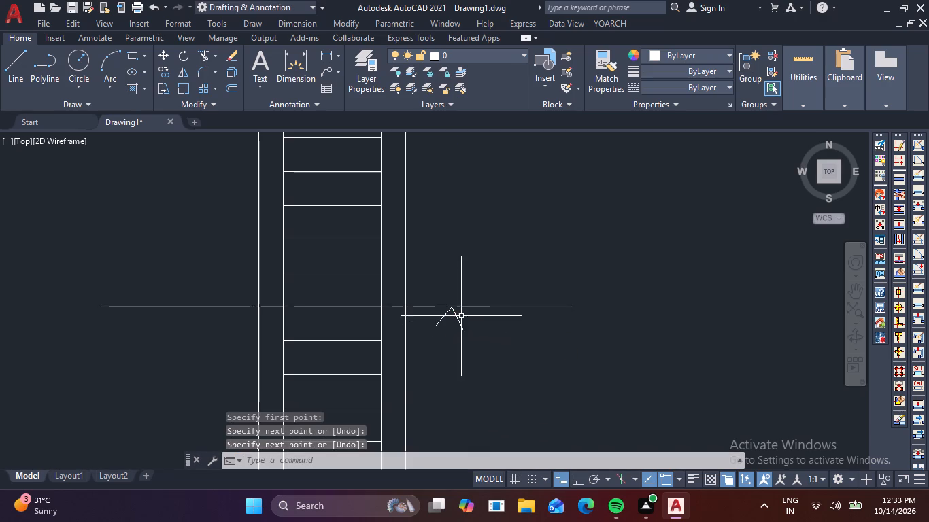
With Ortho on, copy the pair of ground ticks twice, closely spaced to the right along the right ground line.
{"action": "scroll", "coordinate": [460, 316], "scroll_direction": "up", "scroll_amount": 2}
{"action": "left_click", "coordinate": [459, 316]}
{"action": "left_click", "coordinate": [376, 317]}
{"action": "type", "text": "CO"}
{"action": "key", "text": "space"}
{"action": "key", "text": "F8"}
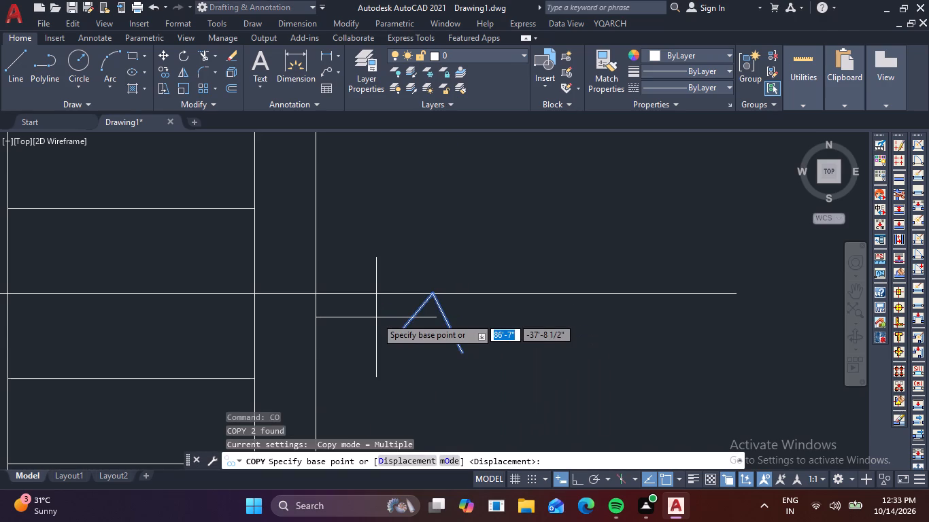
{"action": "left_click", "coordinate": [434, 294]}
{"action": "left_click", "coordinate": [444, 295]}
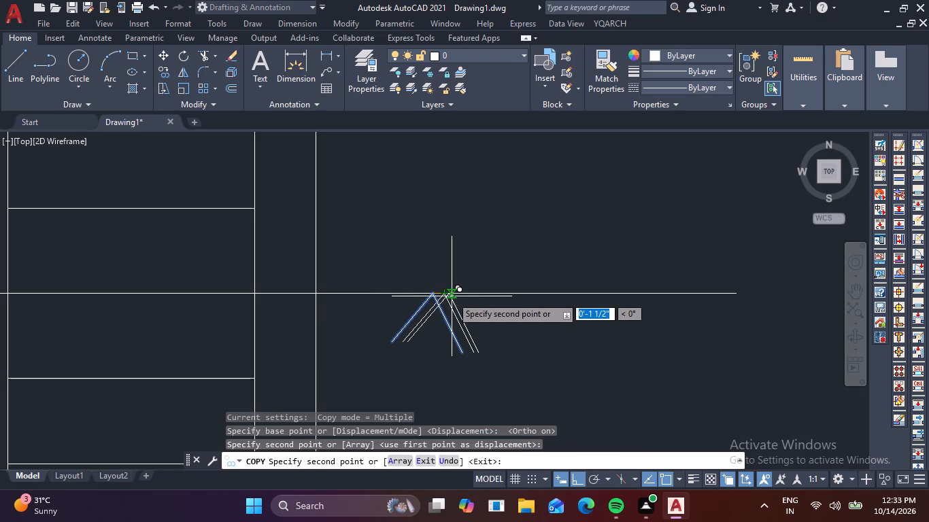
{"action": "left_click", "coordinate": [452, 296]}
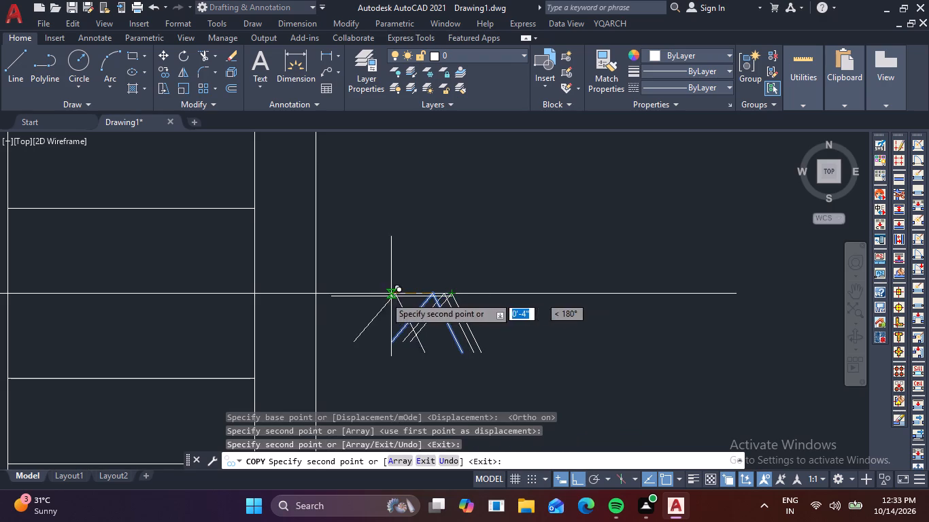
Place three more closely spaced copies of the tick pair on the left ground line, the farthest about 5'-7" away.
{"action": "scroll", "coordinate": [349, 301], "scroll_direction": "down", "scroll_amount": 1}
{"action": "middle_click_drag", "start_coordinate": [440, 302], "coordinate": [690, 294]}
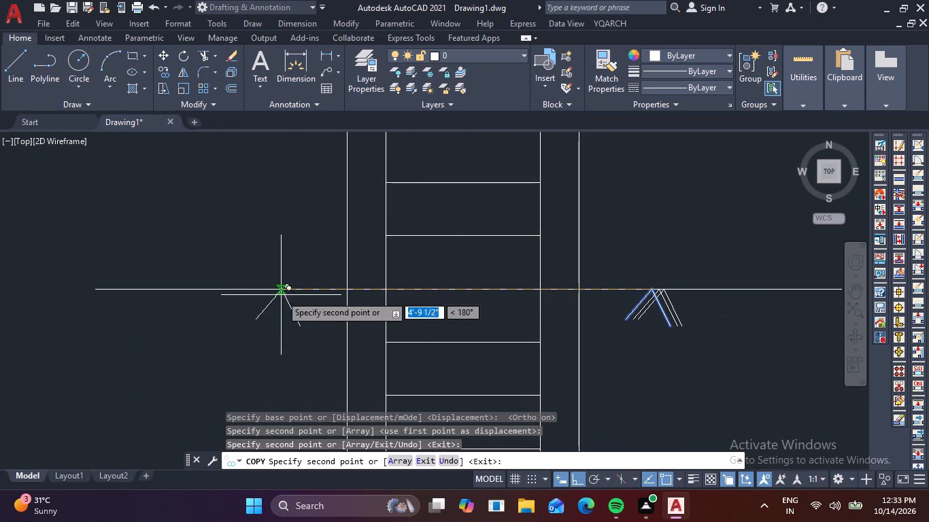
{"action": "left_click", "coordinate": [245, 291]}
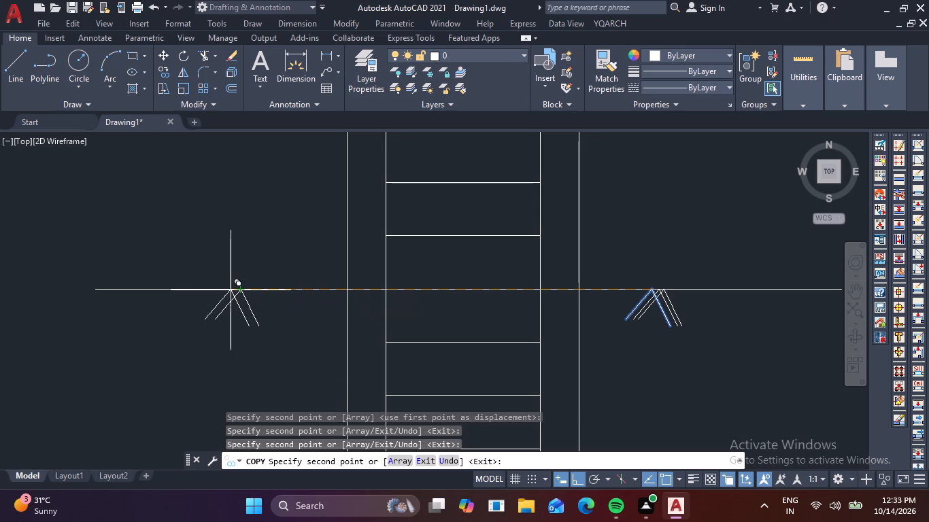
{"action": "left_click", "coordinate": [230, 290]}
{"action": "left_click", "coordinate": [220, 289]}
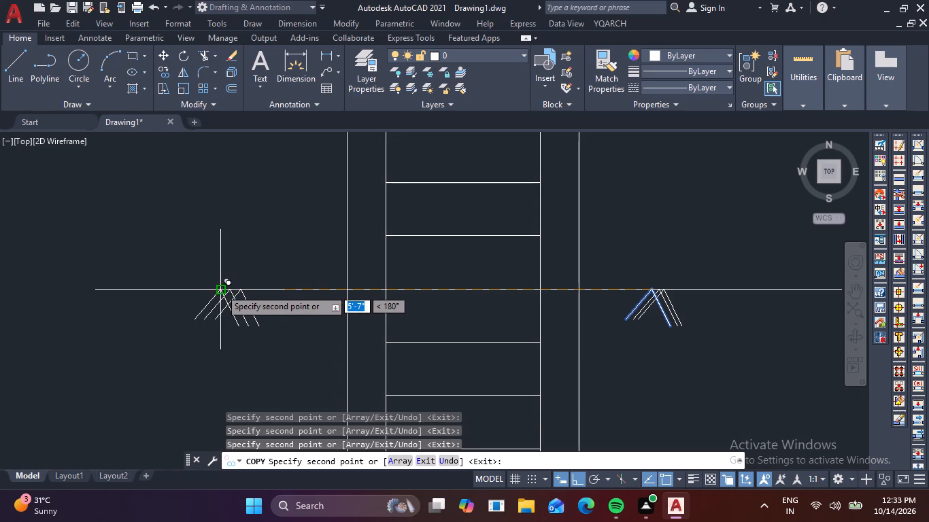
{"action": "key", "text": "Escape"}
With Ortho off, copy the footing detail's right A label to below the left part of the section's base slab.
{"action": "scroll", "coordinate": [297, 306], "scroll_direction": "down", "scroll_amount": 3}
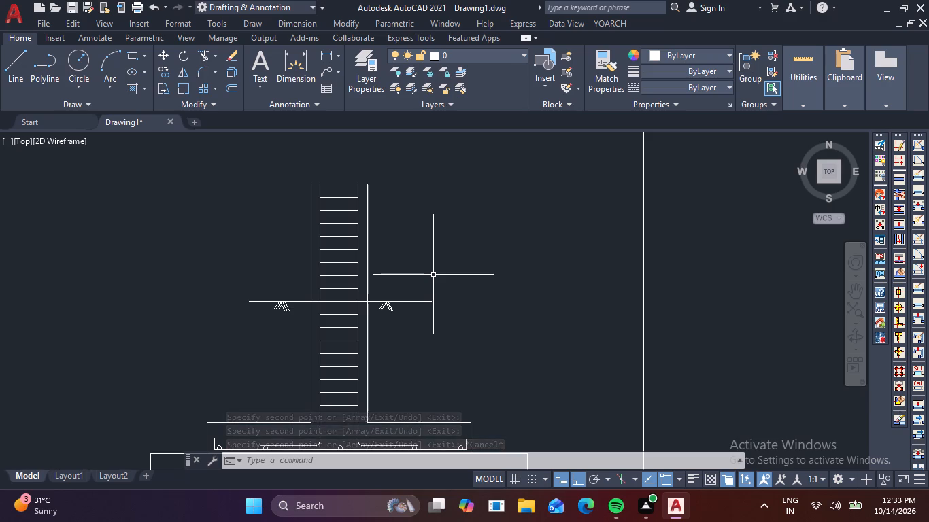
{"action": "scroll", "coordinate": [437, 283], "scroll_direction": "down", "scroll_amount": 1}
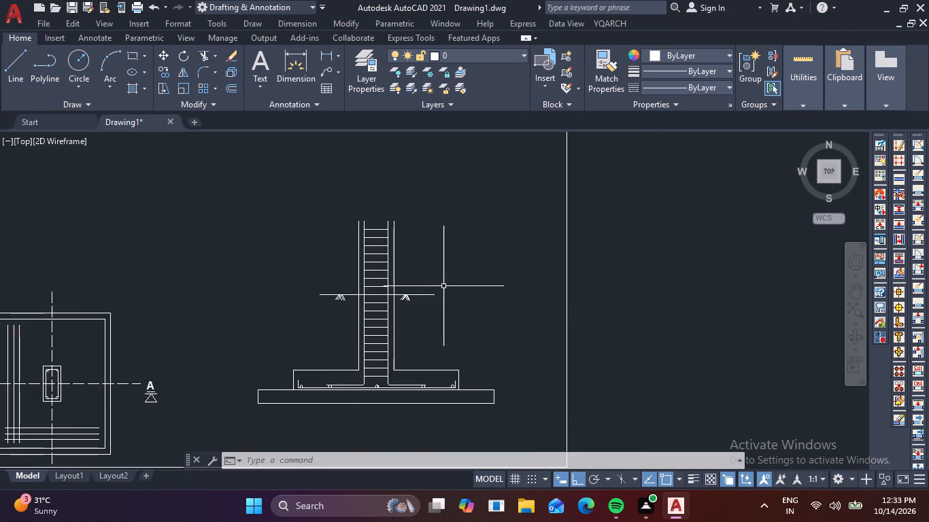
{"action": "middle_click_drag", "start_coordinate": [475, 304], "coordinate": [530, 105]}
{"action": "scroll", "coordinate": [461, 209], "scroll_direction": "down", "scroll_amount": 3}
{"action": "middle_click_drag", "start_coordinate": [438, 247], "coordinate": [381, 340]}
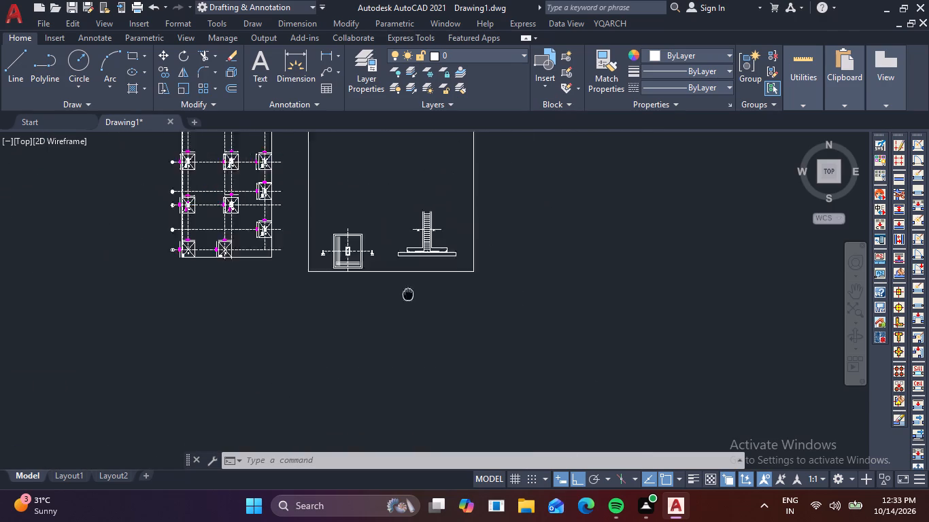
{"action": "middle_click_drag", "start_coordinate": [381, 340], "coordinate": [362, 379]}
{"action": "scroll", "coordinate": [254, 335], "scroll_direction": "up", "scroll_amount": 2}
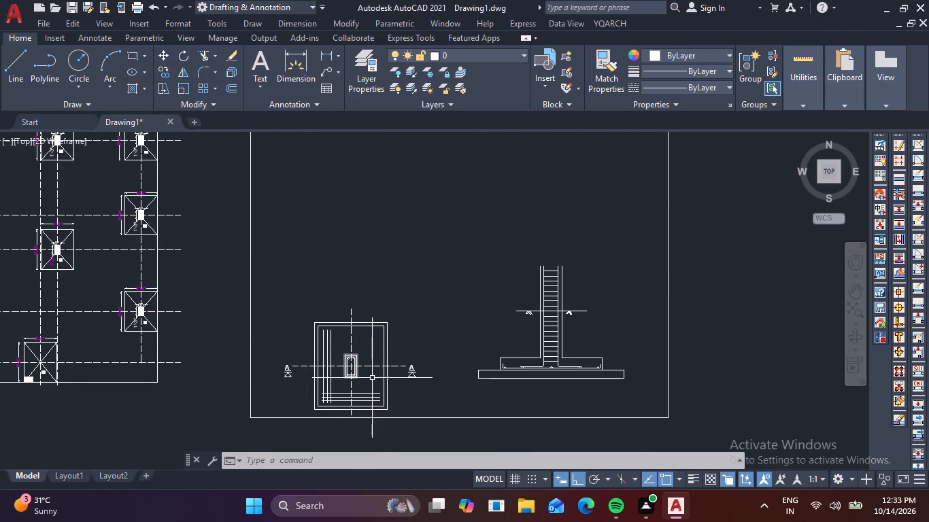
{"action": "scroll", "coordinate": [374, 379], "scroll_direction": "up", "scroll_amount": 2}
{"action": "left_click", "coordinate": [449, 351]}
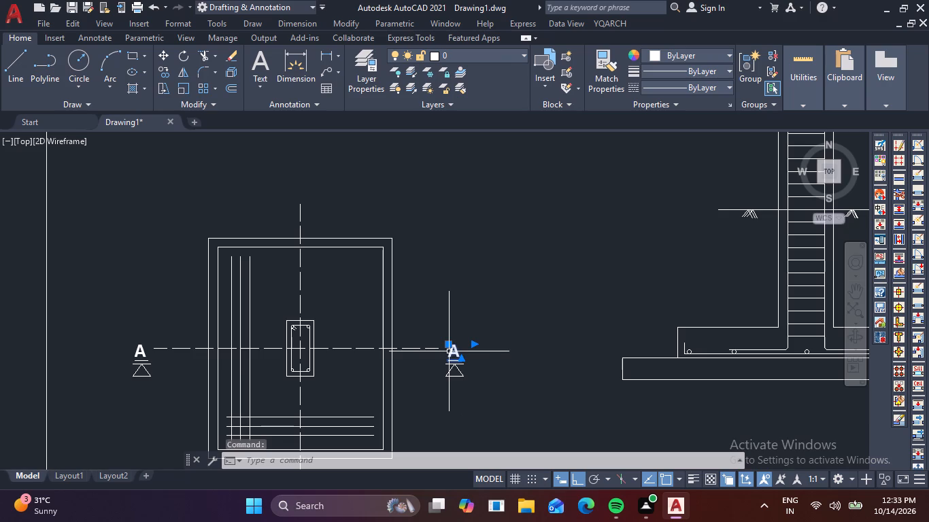
{"action": "type", "text": "CO"}
{"action": "key", "text": "space"}
{"action": "left_click", "coordinate": [449, 351]}
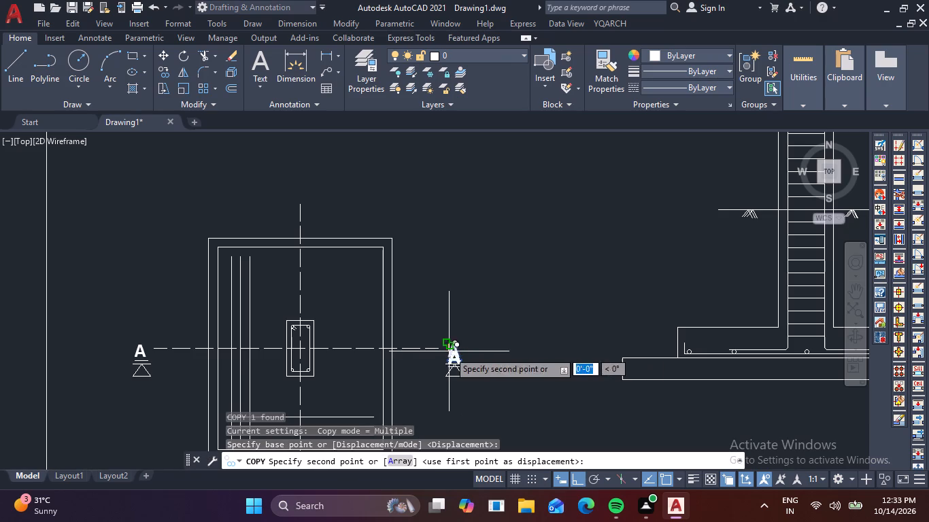
{"action": "key", "text": "F8"}
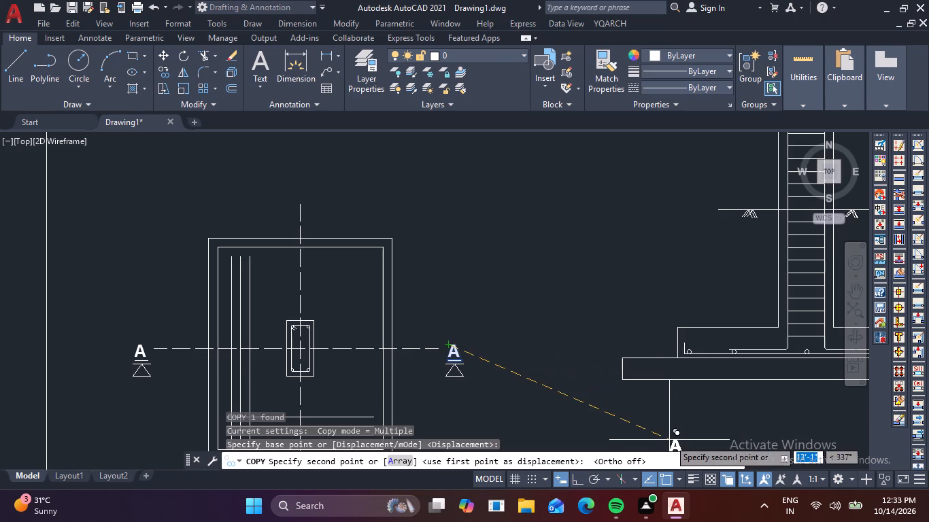
{"action": "middle_click_drag", "start_coordinate": [670, 424], "coordinate": [609, 372]}
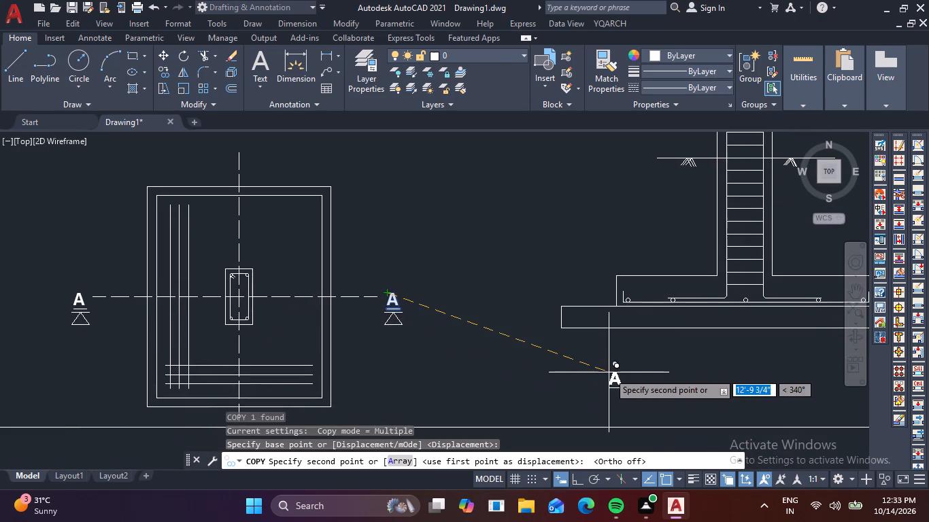
{"action": "left_click", "coordinate": [630, 358]}
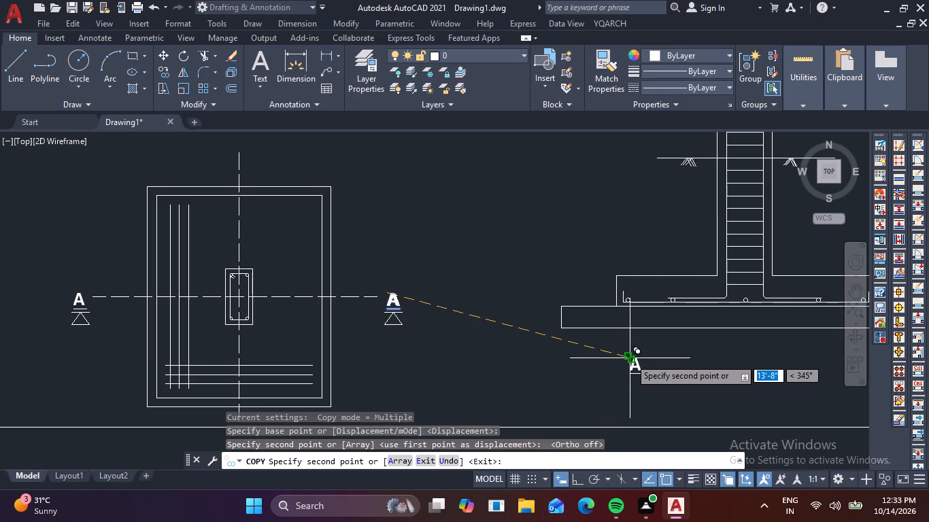
{"action": "key", "text": "Escape"}
Change the copied label's text to SECTION ON - A-A and widen its text frame to fit one line.
{"action": "double_click", "coordinate": [638, 367]}
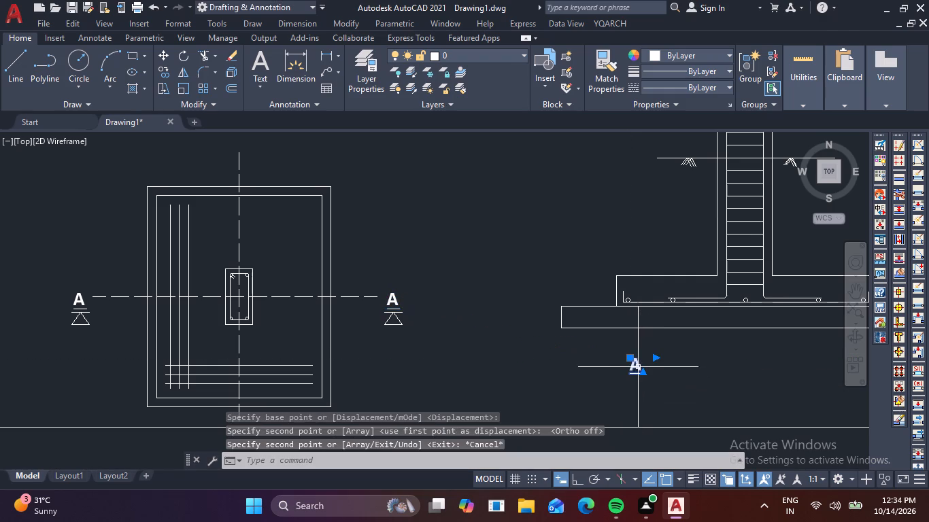
{"action": "key", "text": "BackSpace"}
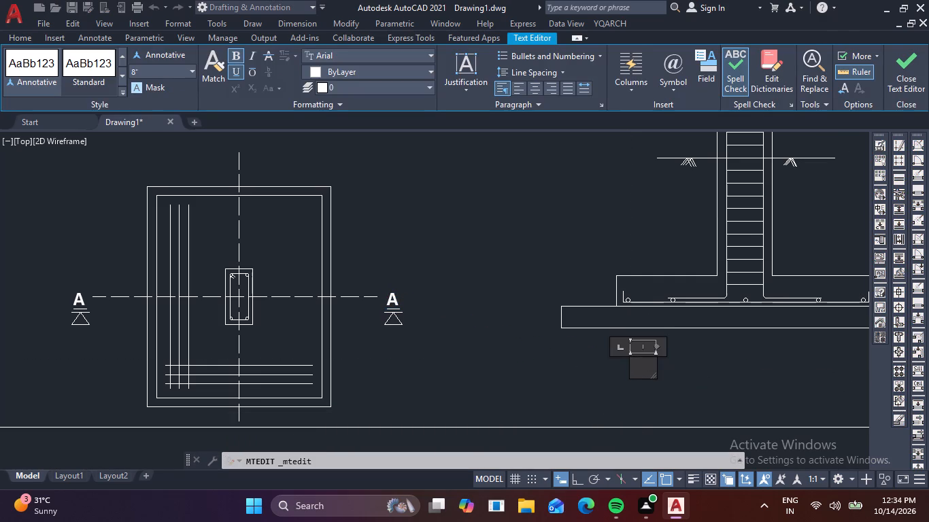
{"action": "type", "text": "EC"}
{"action": "type", "text": "TION"}
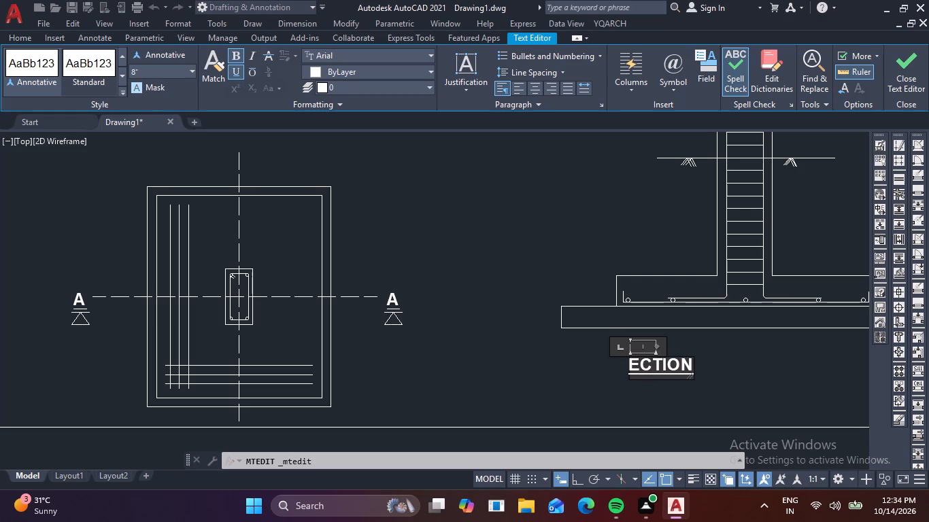
{"action": "key", "text": "space"}
{"action": "type", "text": "ON"}
{"action": "key", "text": "space"}
{"action": "key", "text": "minus"}
{"action": "key", "text": "space"}
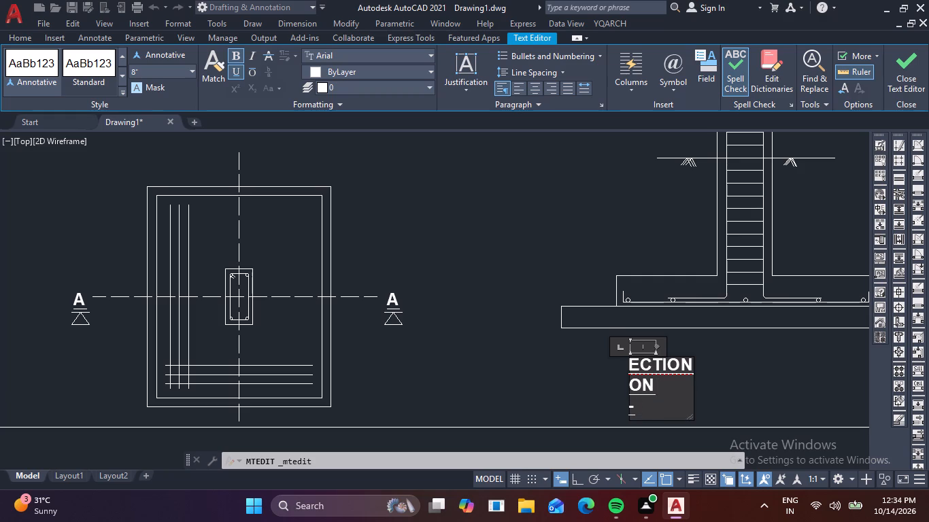
{"action": "type", "text": "A-A"}
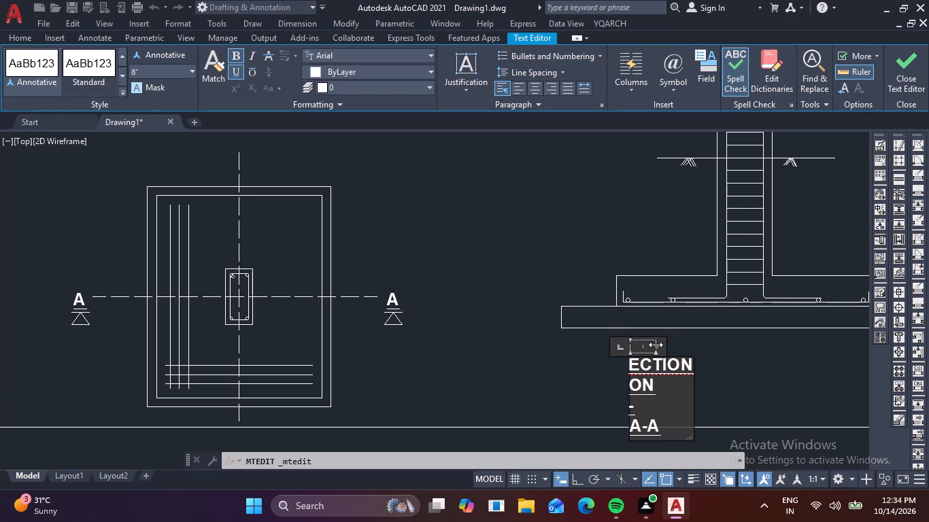
{"action": "left_click_drag", "start_coordinate": [656, 345], "coordinate": [801, 341]}
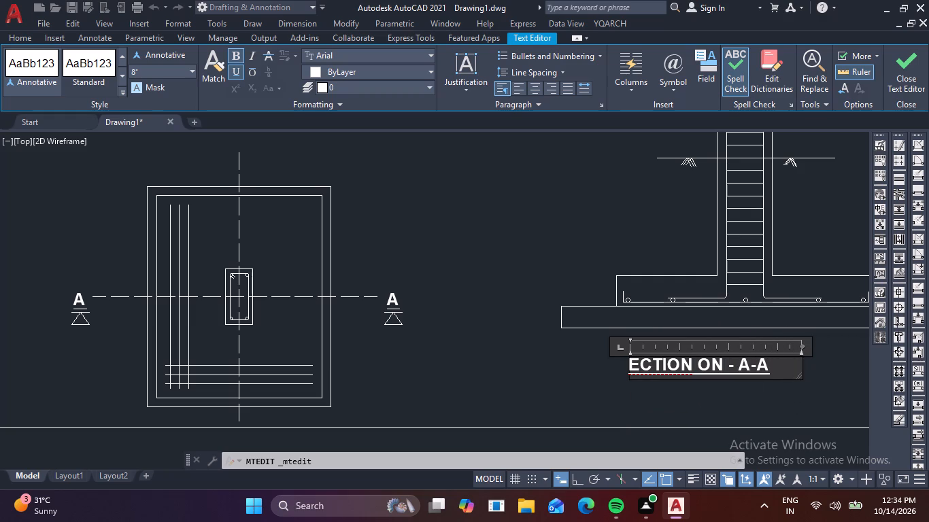
{"action": "left_click", "coordinate": [641, 367]}
{"action": "key", "text": "Left"}
{"action": "key", "text": "s"}
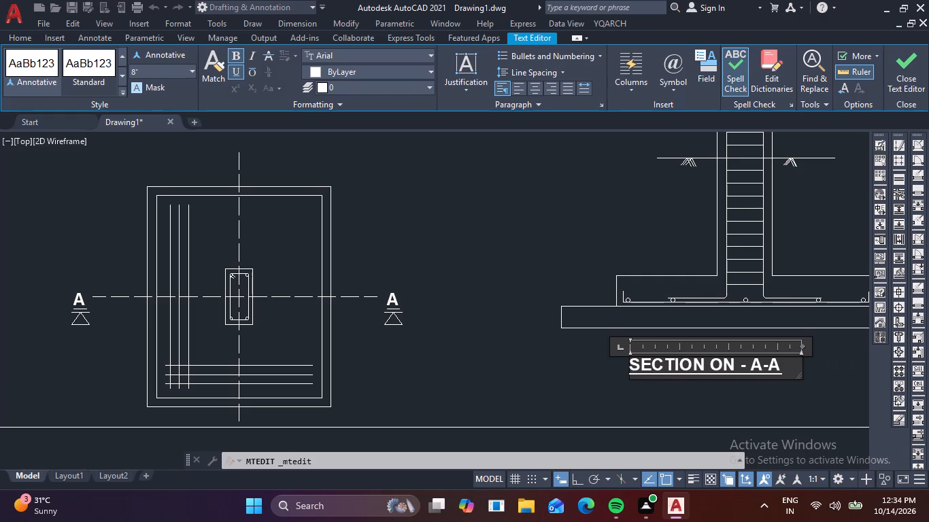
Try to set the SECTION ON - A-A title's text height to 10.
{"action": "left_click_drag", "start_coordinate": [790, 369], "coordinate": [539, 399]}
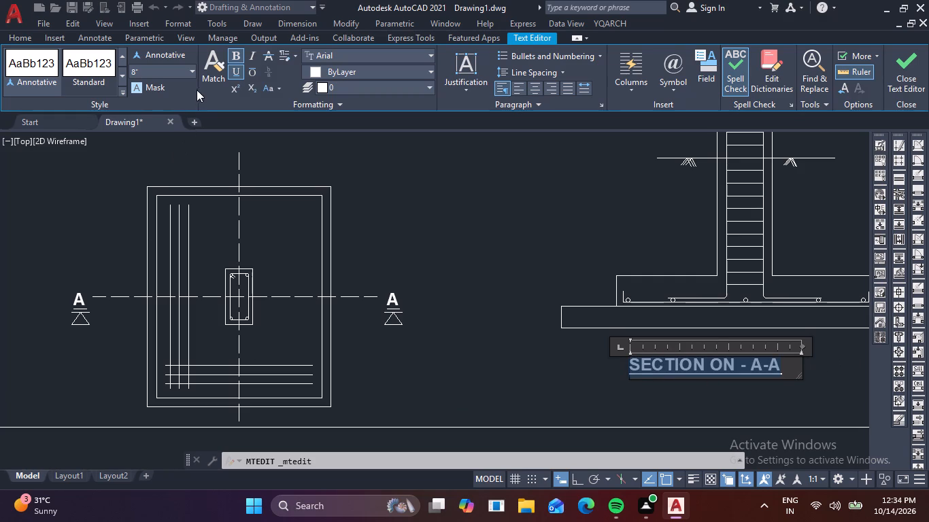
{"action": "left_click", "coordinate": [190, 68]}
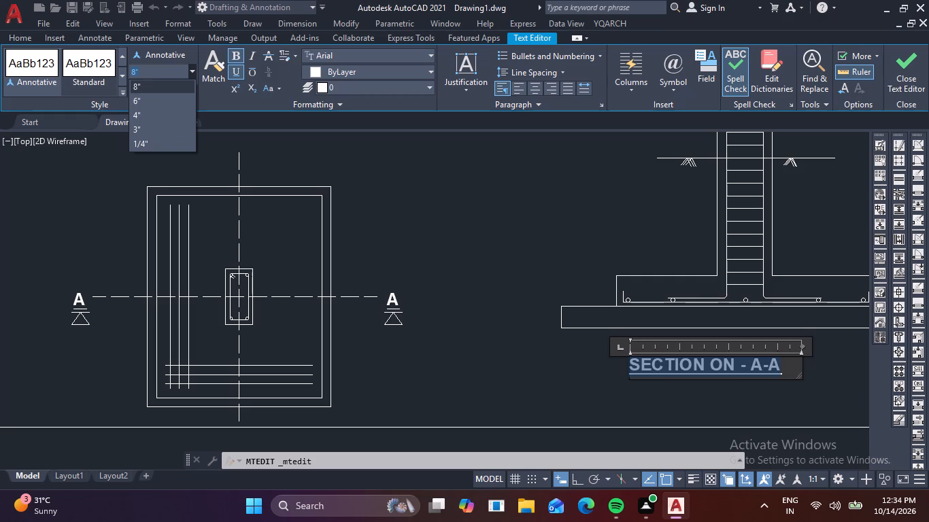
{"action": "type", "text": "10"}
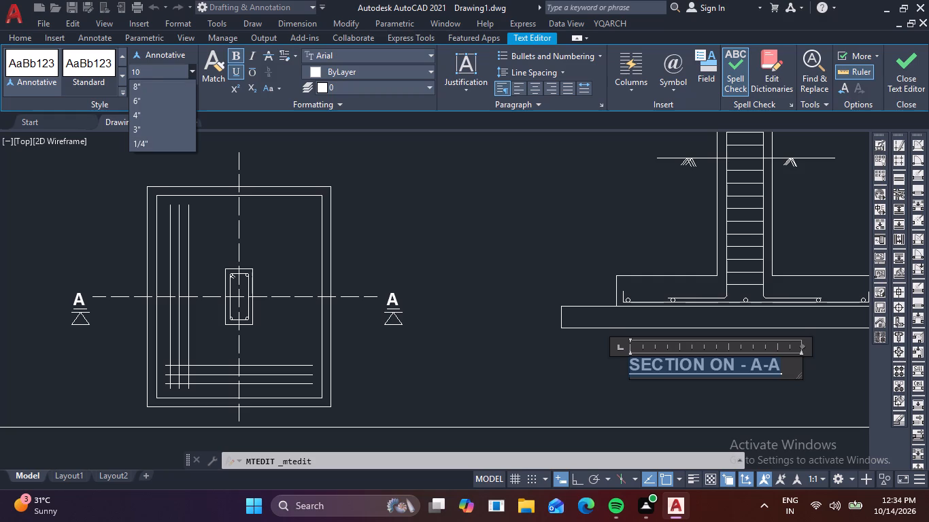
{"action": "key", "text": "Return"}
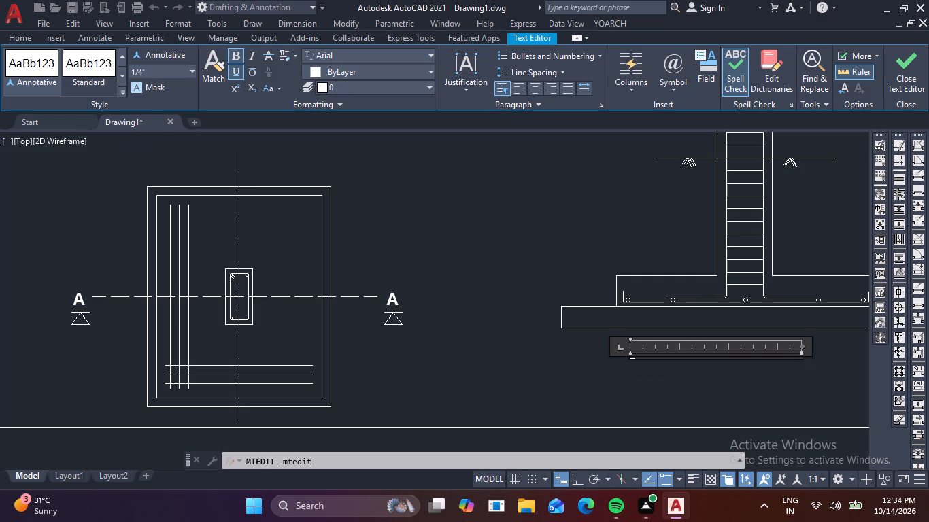
Set the text height of the whole SECTION ON - A-A title to 10".
{"action": "scroll", "coordinate": [607, 324], "scroll_direction": "up", "scroll_amount": 2}
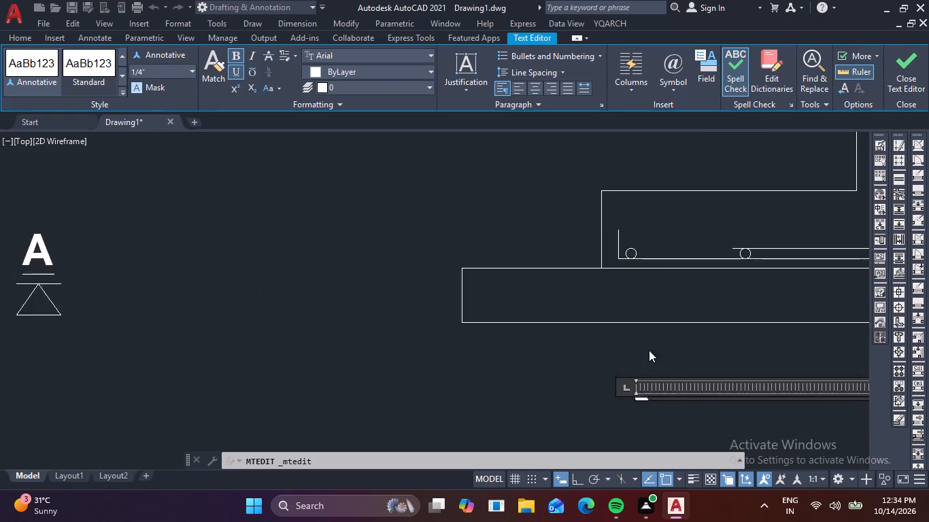
{"action": "scroll", "coordinate": [649, 350], "scroll_direction": "up", "scroll_amount": 1}
{"action": "middle_click_drag", "start_coordinate": [664, 406], "coordinate": [620, 324]}
{"action": "scroll", "coordinate": [606, 353], "scroll_direction": "up", "scroll_amount": 3}
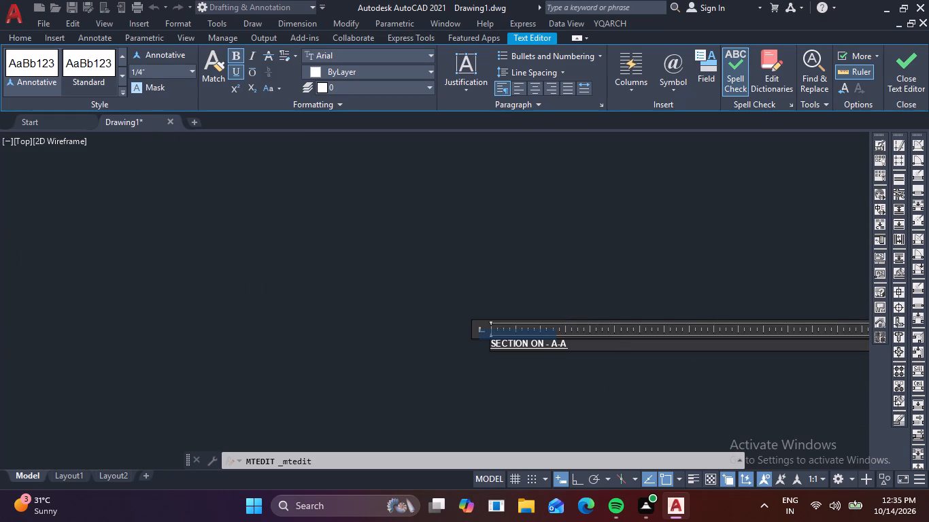
{"action": "left_click_drag", "start_coordinate": [585, 343], "coordinate": [411, 334]}
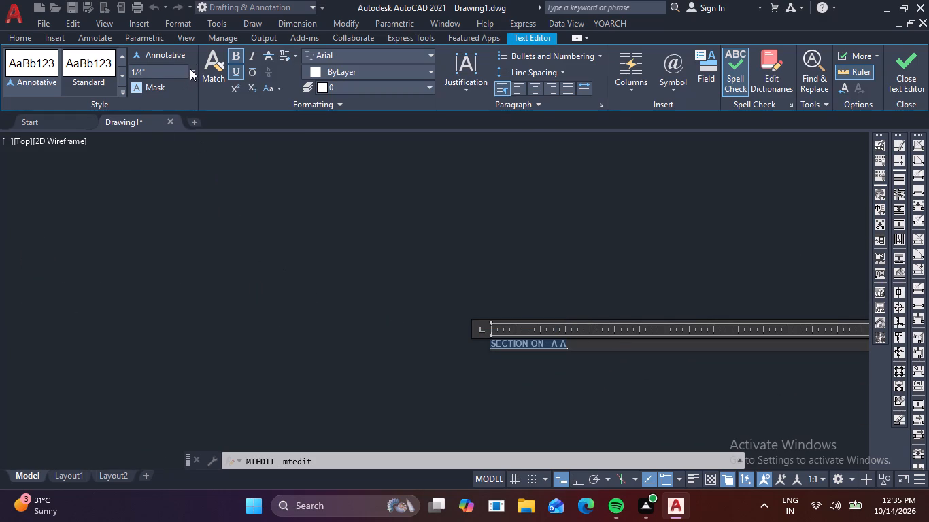
{"action": "left_click", "coordinate": [173, 69]}
{"action": "type", "text": "10"}
{"action": "key", "text": "Return"}
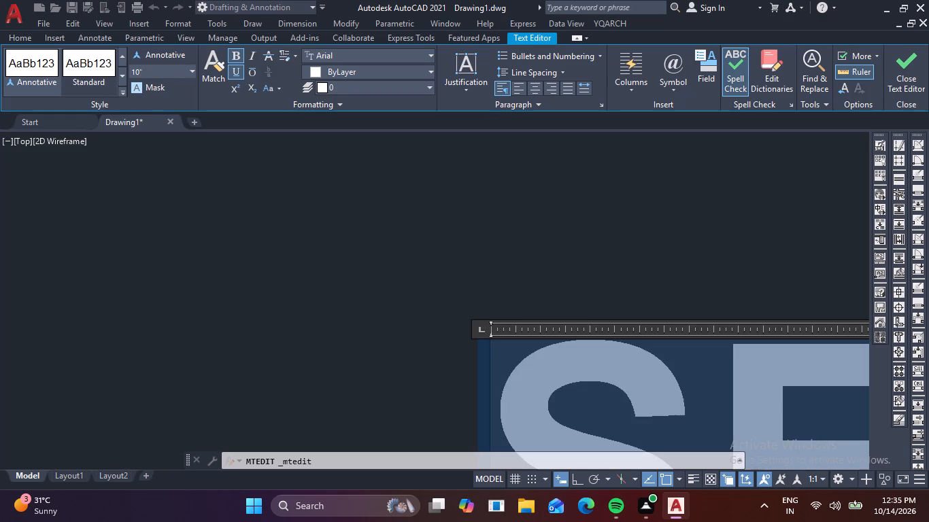
{"action": "left_click", "coordinate": [237, 214]}
Widen the text frame of the SECTION ON - A-A title so it fits on one line.
{"action": "scroll", "coordinate": [237, 214], "scroll_direction": "down", "scroll_amount": 4}
{"action": "scroll", "coordinate": [332, 227], "scroll_direction": "down", "scroll_amount": 3}
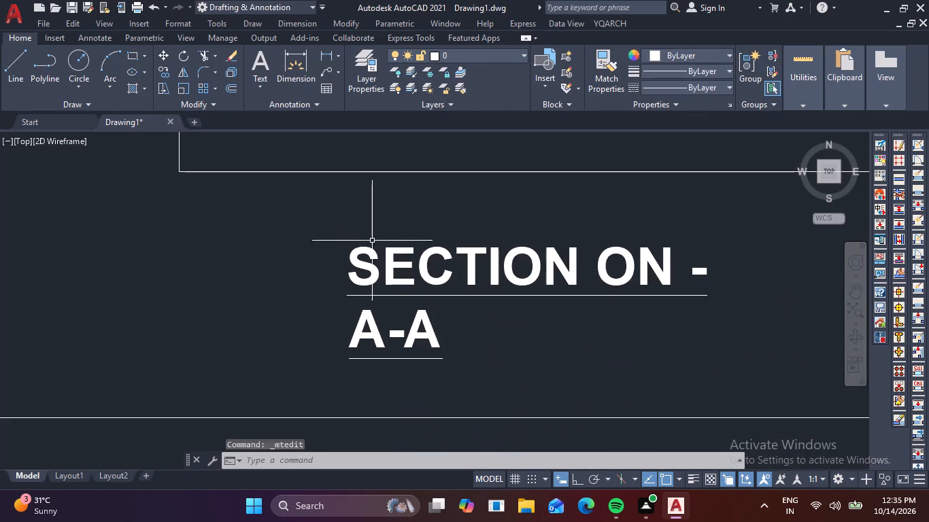
{"action": "scroll", "coordinate": [428, 245], "scroll_direction": "down", "scroll_amount": 1}
{"action": "double_click", "coordinate": [481, 253]}
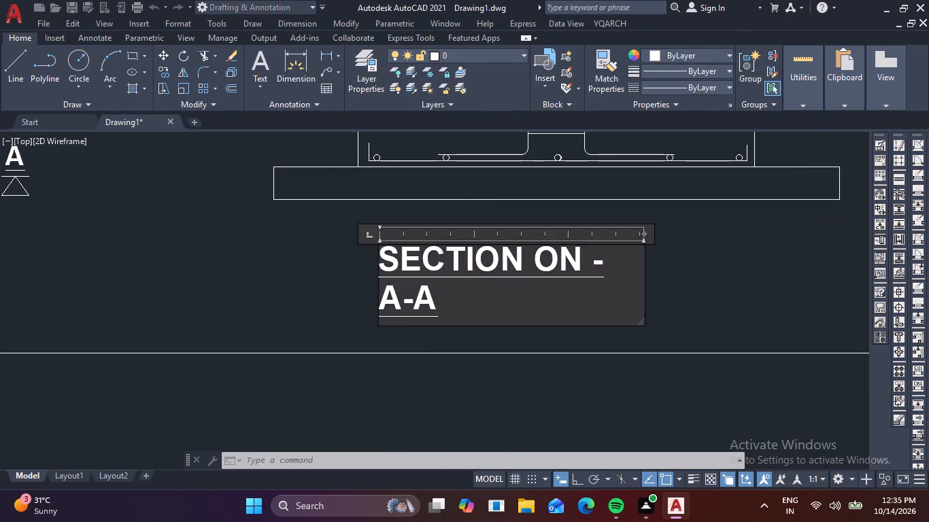
{"action": "left_click_drag", "start_coordinate": [645, 231], "coordinate": [653, 232]}
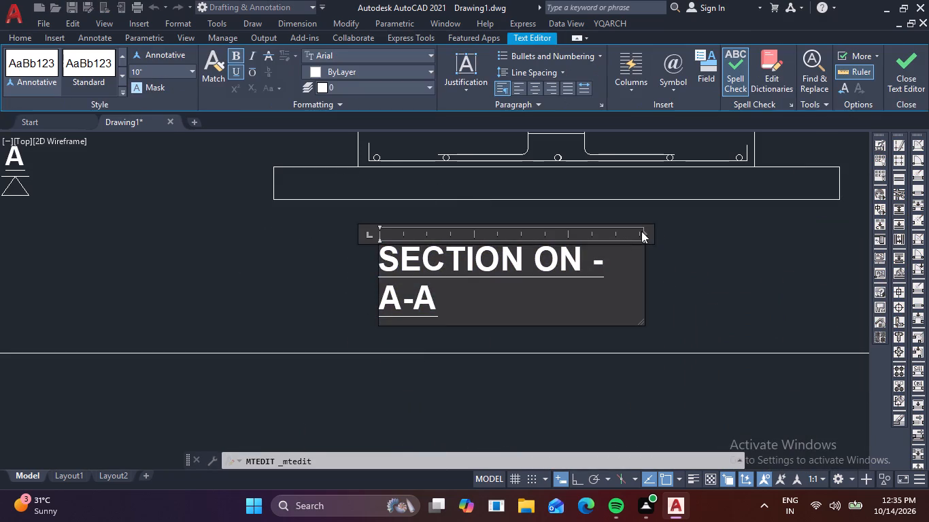
{"action": "left_click_drag", "start_coordinate": [645, 237], "coordinate": [694, 234]}
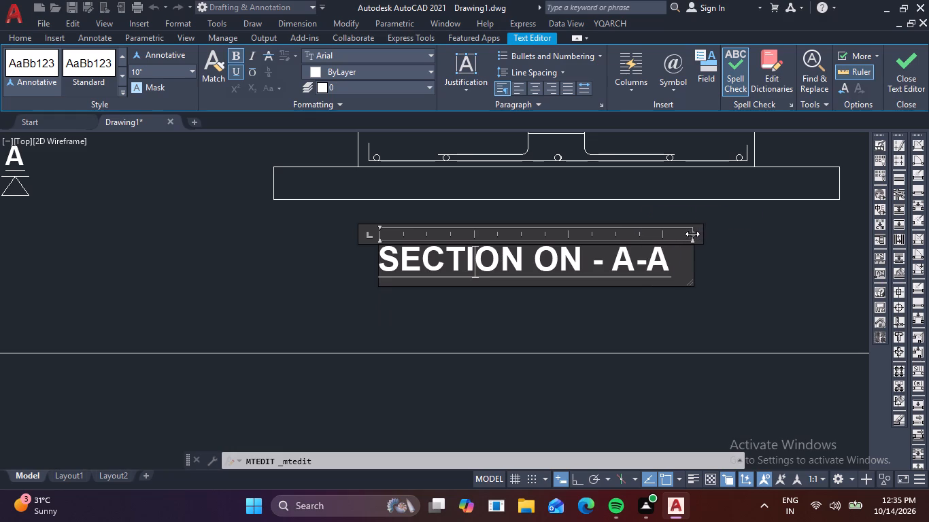
{"action": "left_click", "coordinate": [633, 328]}
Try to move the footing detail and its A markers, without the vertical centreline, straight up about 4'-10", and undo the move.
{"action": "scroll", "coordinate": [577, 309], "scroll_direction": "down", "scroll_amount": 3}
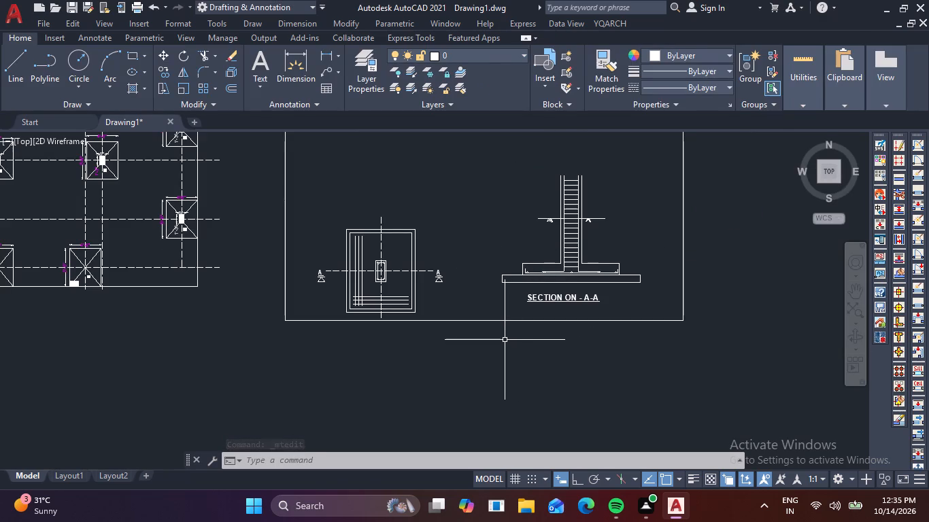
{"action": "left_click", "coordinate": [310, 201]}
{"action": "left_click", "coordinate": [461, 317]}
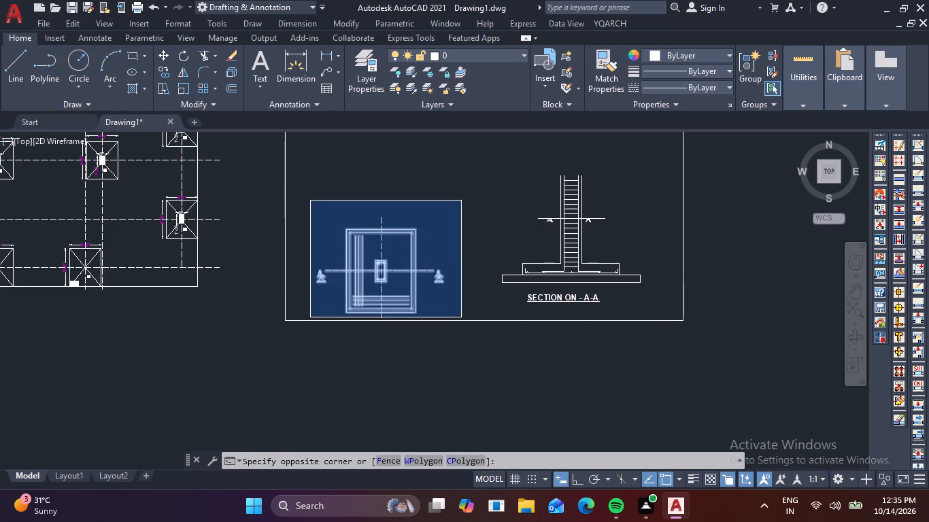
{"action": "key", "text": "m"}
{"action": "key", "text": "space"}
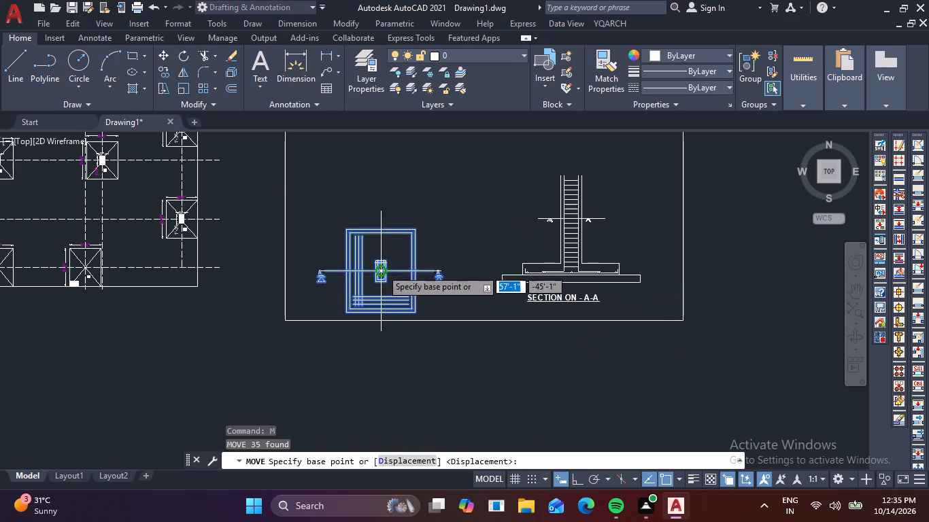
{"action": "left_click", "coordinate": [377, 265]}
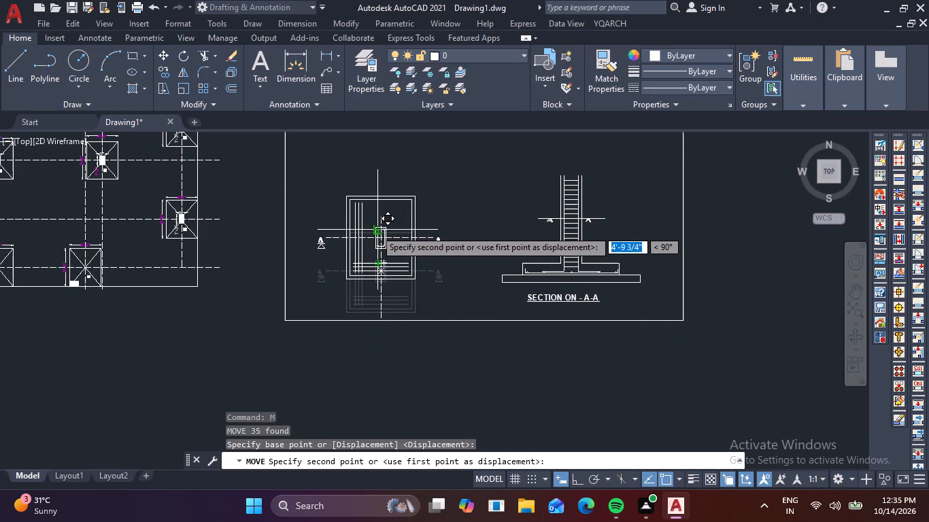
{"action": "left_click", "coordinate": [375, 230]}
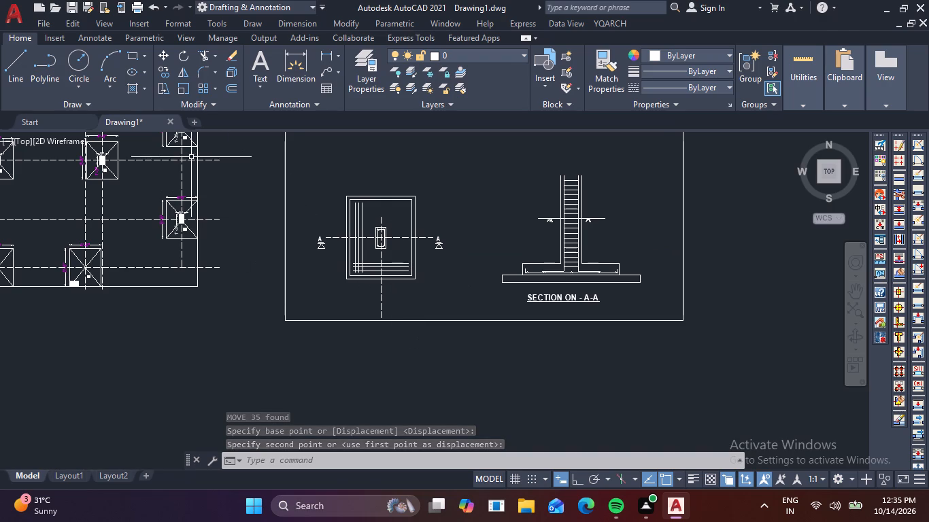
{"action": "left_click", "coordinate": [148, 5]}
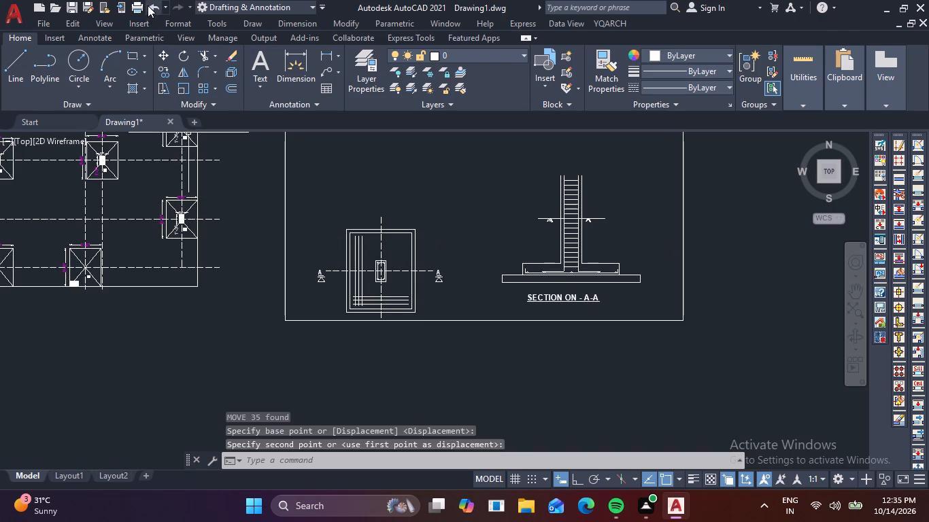
Move the whole footing detail, including both centrelines and A markers, straight up within the frame, clear of its bottom edge.
{"action": "left_click", "coordinate": [444, 314]}
{"action": "left_click", "coordinate": [311, 207]}
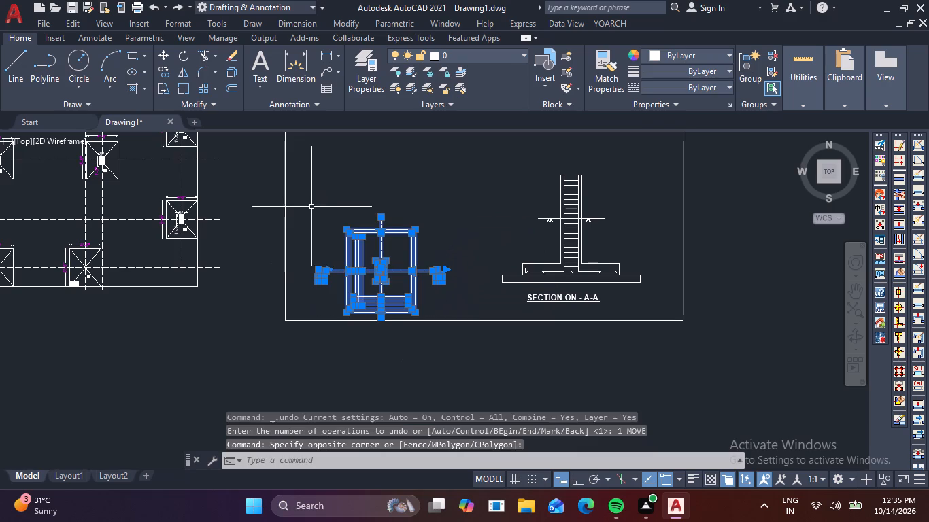
{"action": "key", "text": "m"}
{"action": "key", "text": "space"}
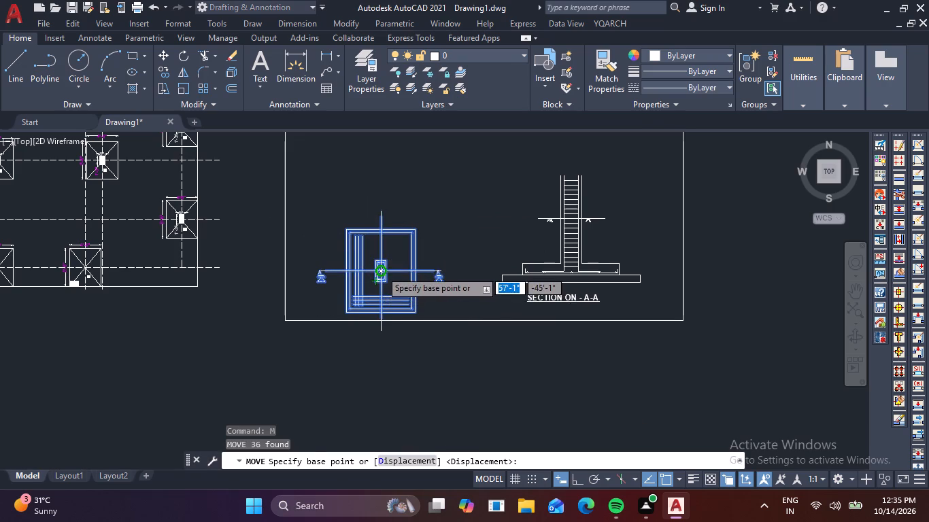
{"action": "left_click", "coordinate": [381, 271]}
{"action": "left_click", "coordinate": [379, 225]}
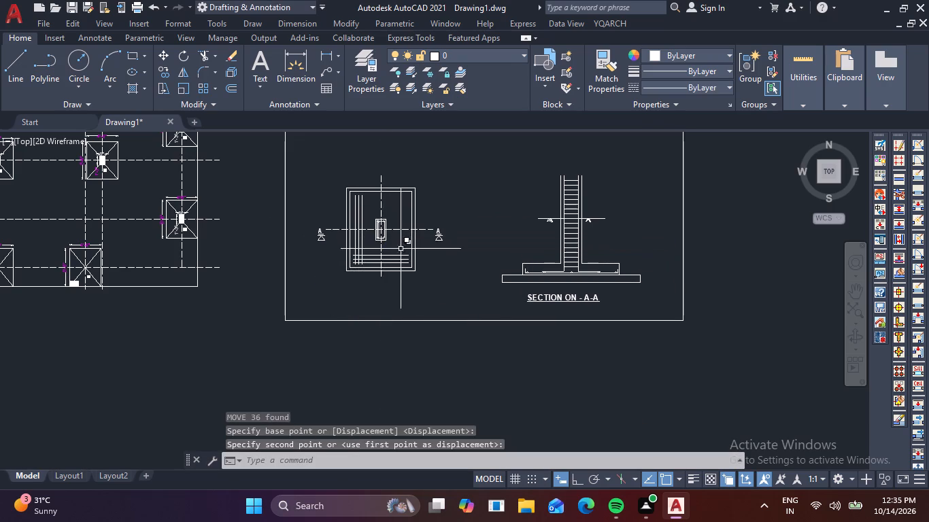
Copy the footing detail's right A label to just below the detail, left of its vertical centreline.
{"action": "scroll", "coordinate": [560, 315], "scroll_direction": "up", "scroll_amount": 2}
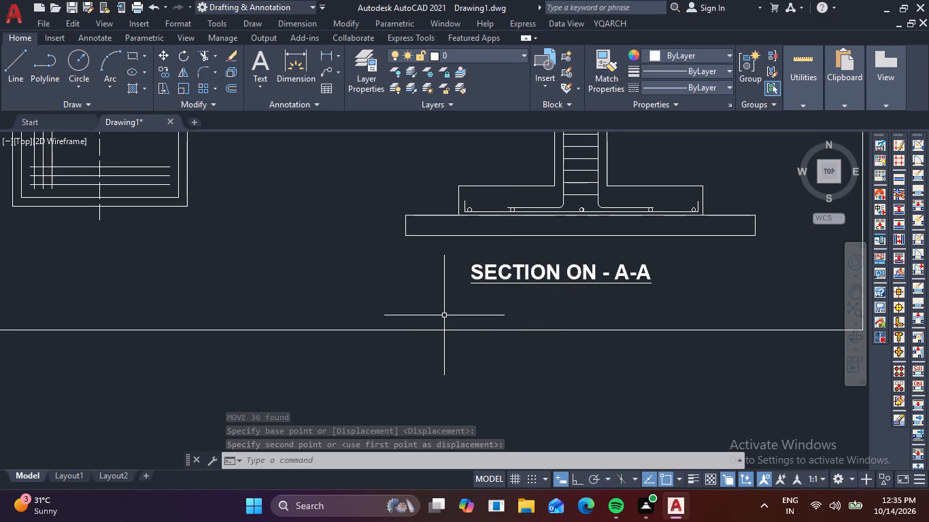
{"action": "scroll", "coordinate": [422, 307], "scroll_direction": "down", "scroll_amount": 1}
{"action": "middle_click_drag", "start_coordinate": [295, 273], "coordinate": [303, 281]}
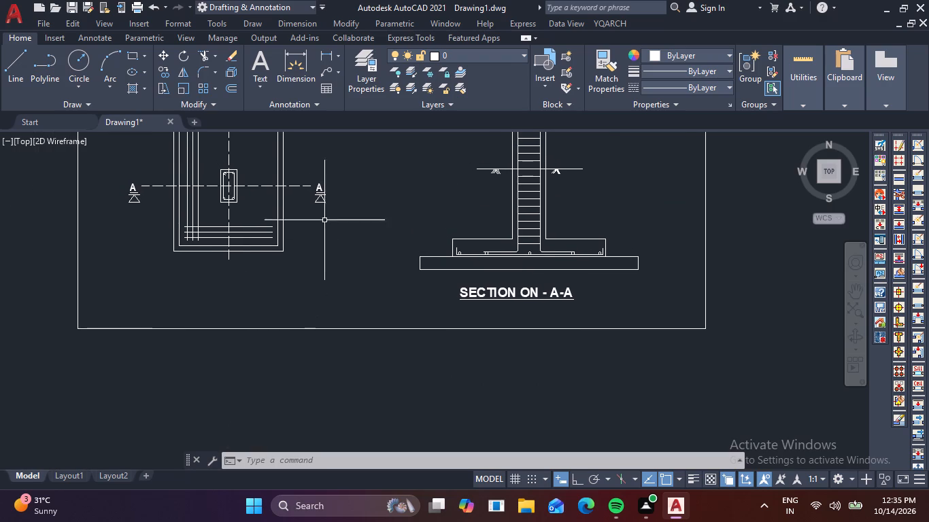
{"action": "left_click", "coordinate": [318, 184]}
{"action": "type", "text": "CO"}
{"action": "key", "text": "space"}
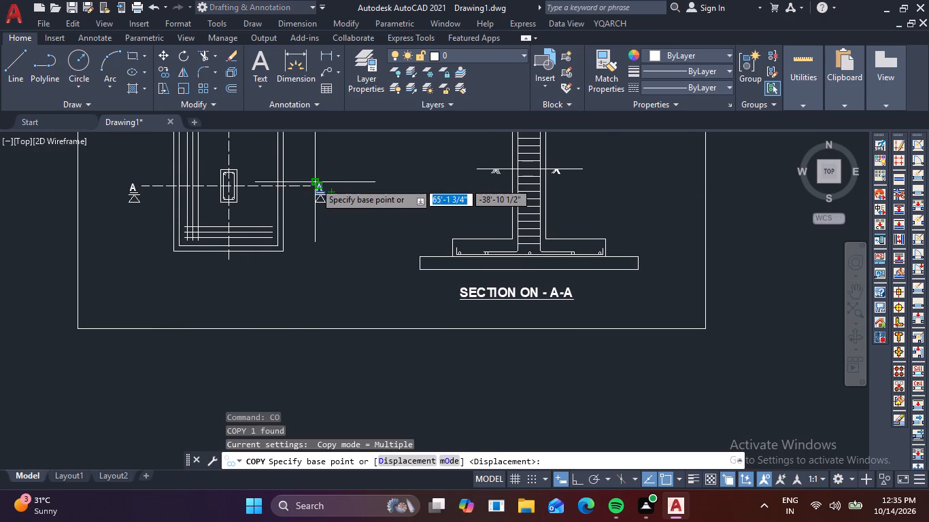
{"action": "left_click", "coordinate": [315, 182]}
{"action": "scroll", "coordinate": [216, 273], "scroll_direction": "up", "scroll_amount": 1}
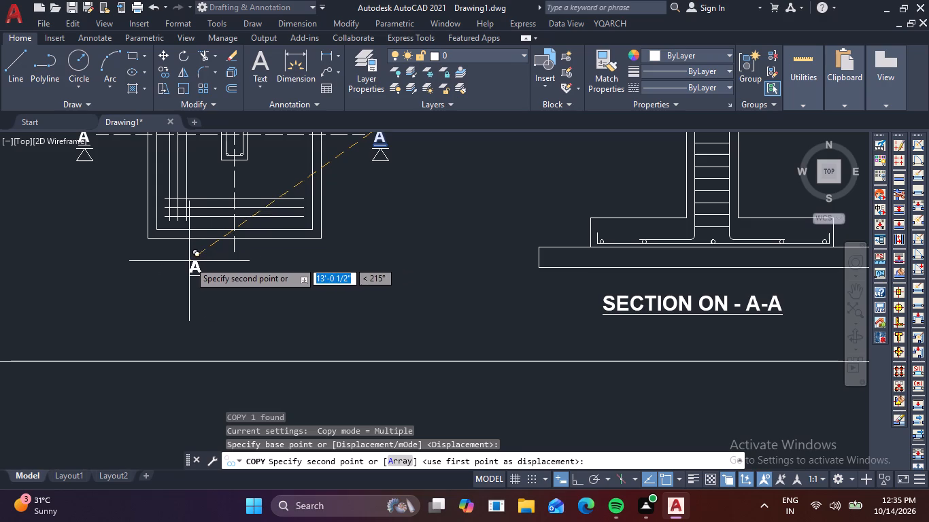
{"action": "left_click", "coordinate": [189, 261]}
{"action": "key", "text": "Escape"}
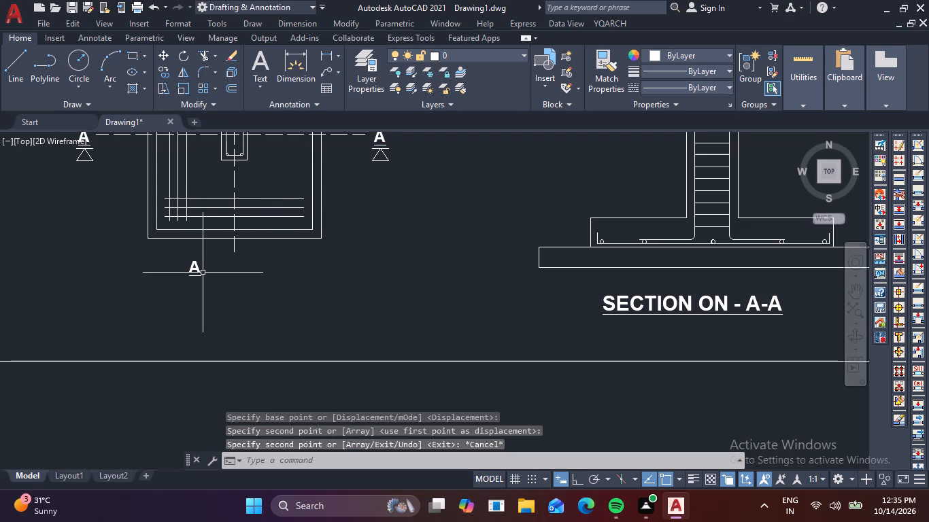
Change the copied label's text to PLAN OF FOOTING and widen its text frame to fit one line.
{"action": "double_click", "coordinate": [200, 270]}
{"action": "double_click", "coordinate": [197, 270]}
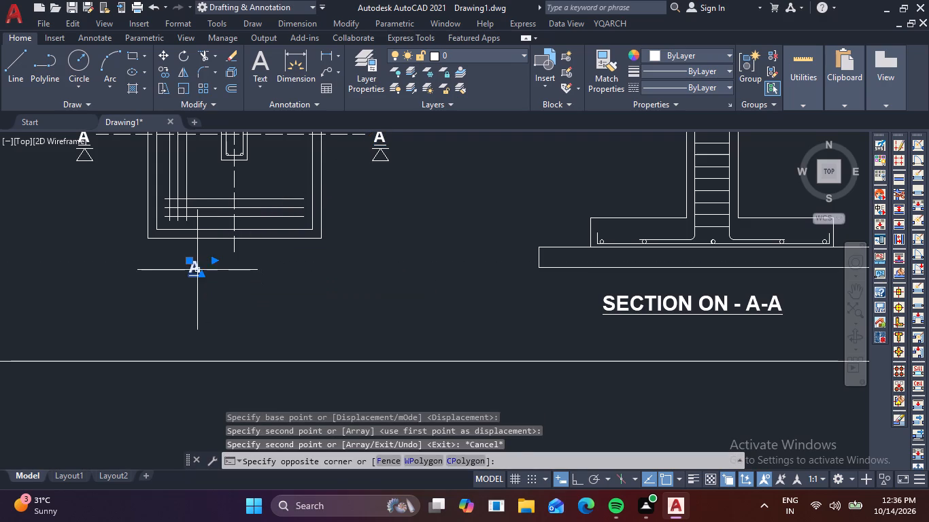
{"action": "key", "text": "BackSpace"}
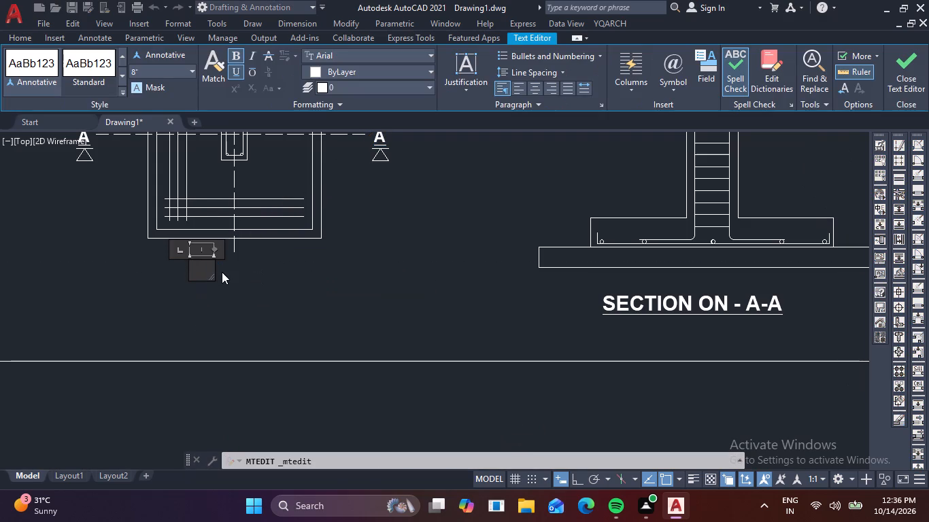
{"action": "type", "text": "PLA"}
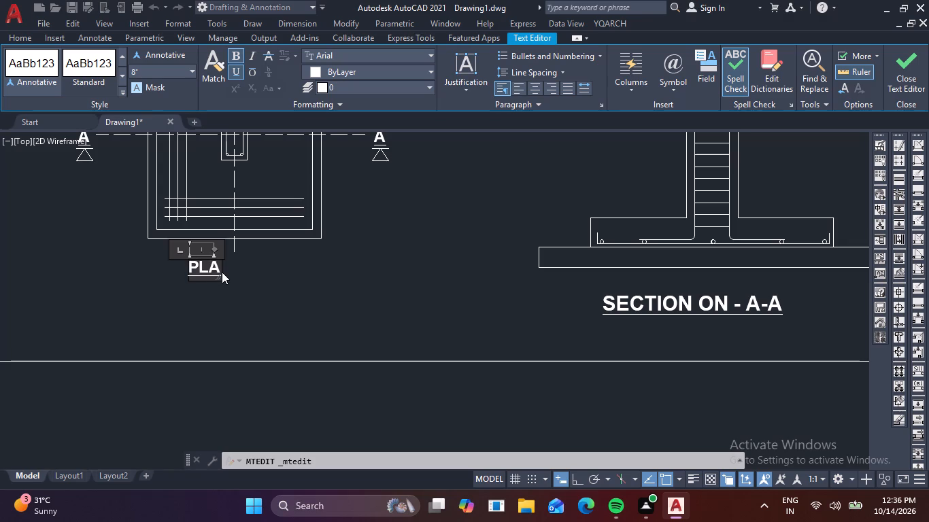
{"action": "type", "text": "N OF"}
{"action": "key", "text": "space"}
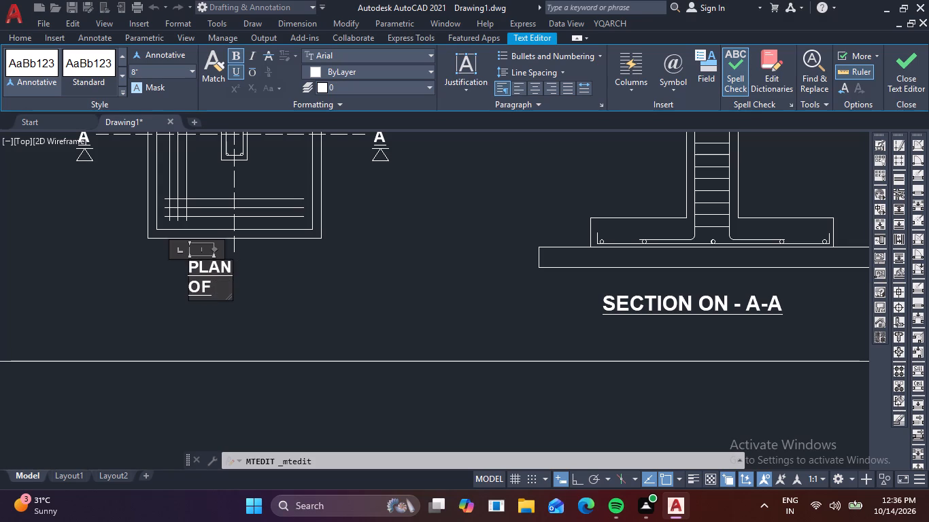
{"action": "type", "text": "FOOTING"}
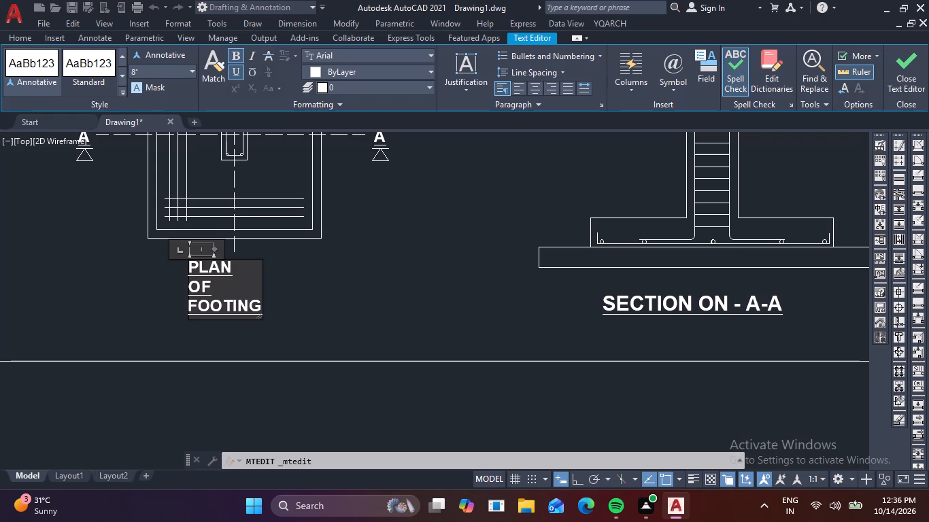
{"action": "left_click_drag", "start_coordinate": [216, 249], "coordinate": [271, 262]}
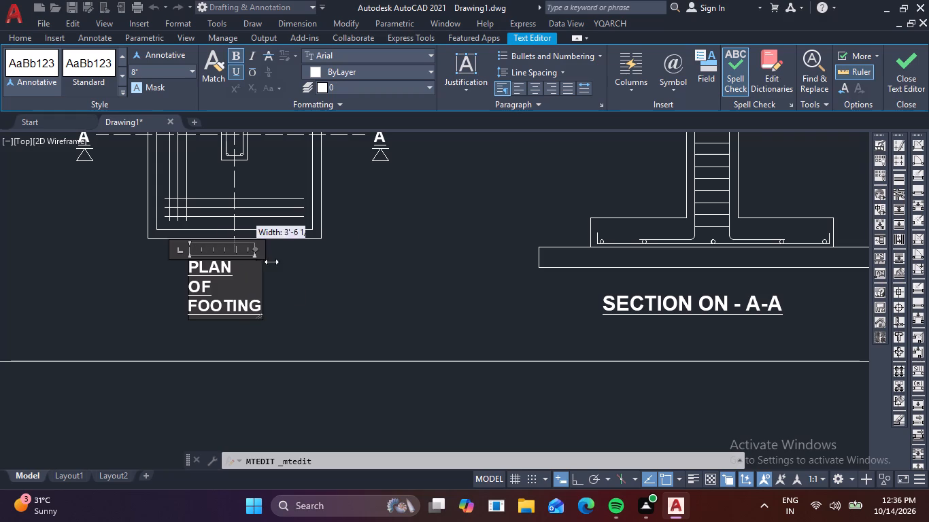
{"action": "left_click_drag", "start_coordinate": [271, 262], "coordinate": [361, 264]}
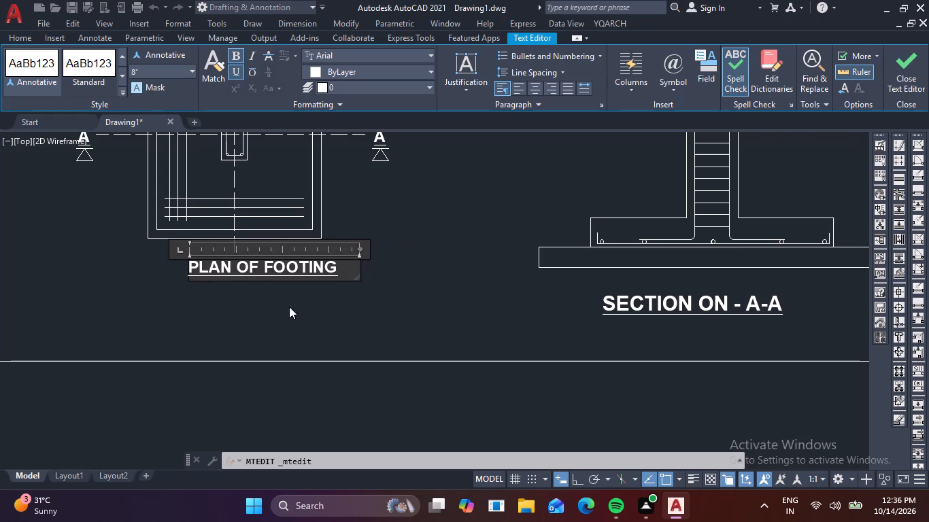
{"action": "left_click", "coordinate": [288, 309]}
Move the PLAN OF FOOTING title sideways so it sits centred on the vertical centreline just below the footing detail.
{"action": "left_click", "coordinate": [256, 264]}
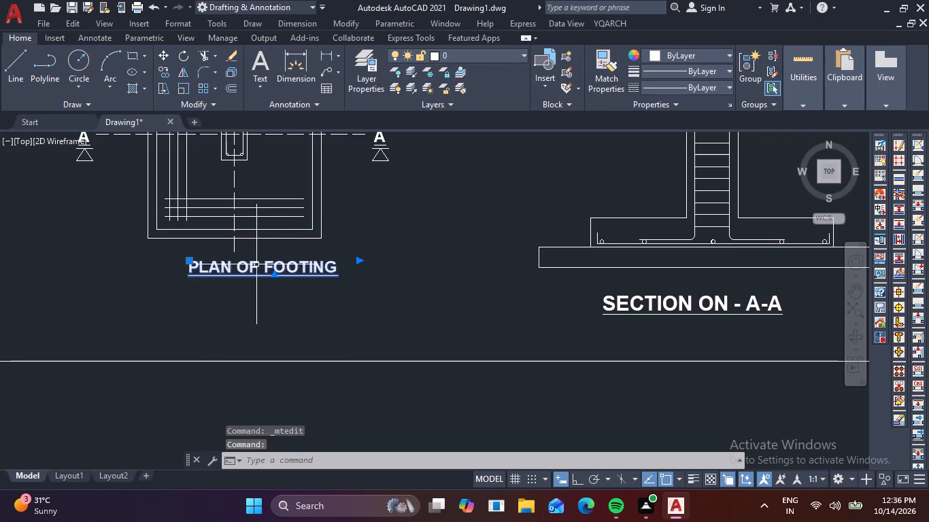
{"action": "type", "text": "M"}
{"action": "key", "text": "space"}
{"action": "left_click", "coordinate": [256, 264]}
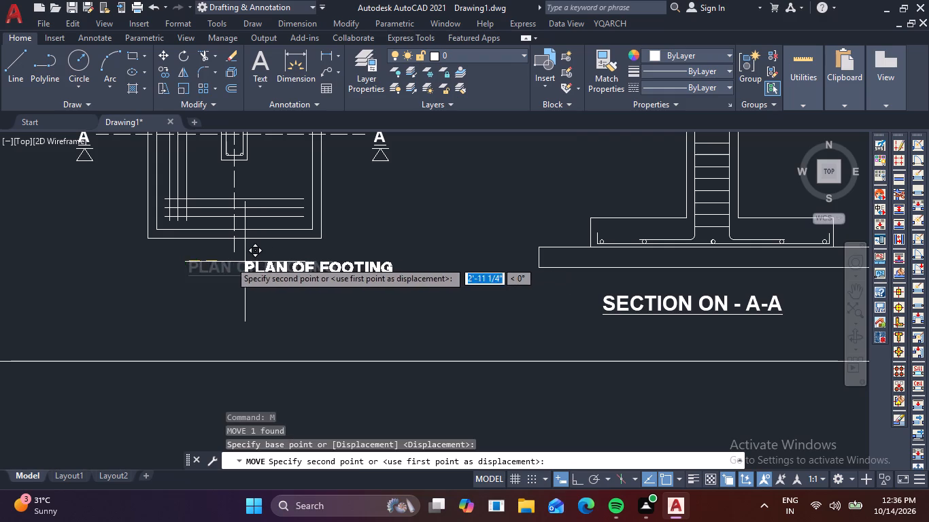
{"action": "left_click", "coordinate": [159, 258]}
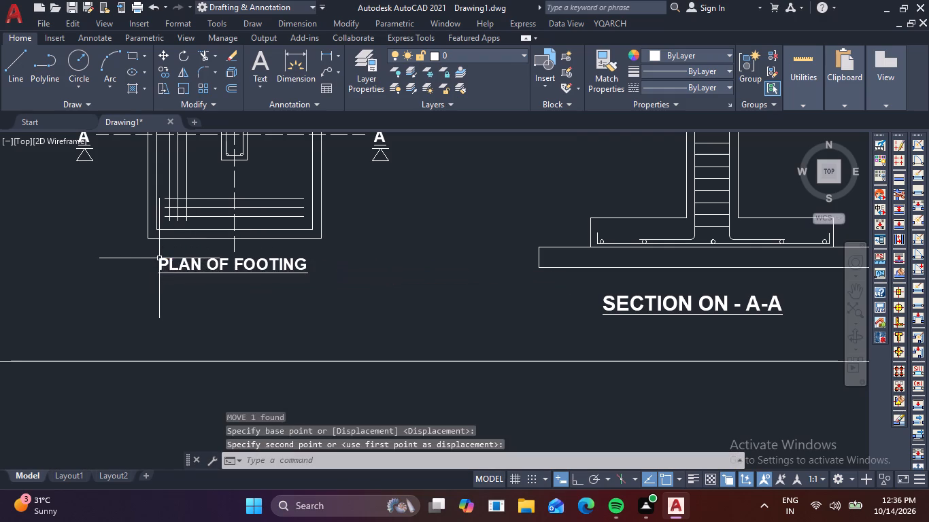
Copy the SECTION ON - A-A title to just below the PLAN OF FOOTING title, above the frame's bottom edge.
{"action": "left_click", "coordinate": [628, 306]}
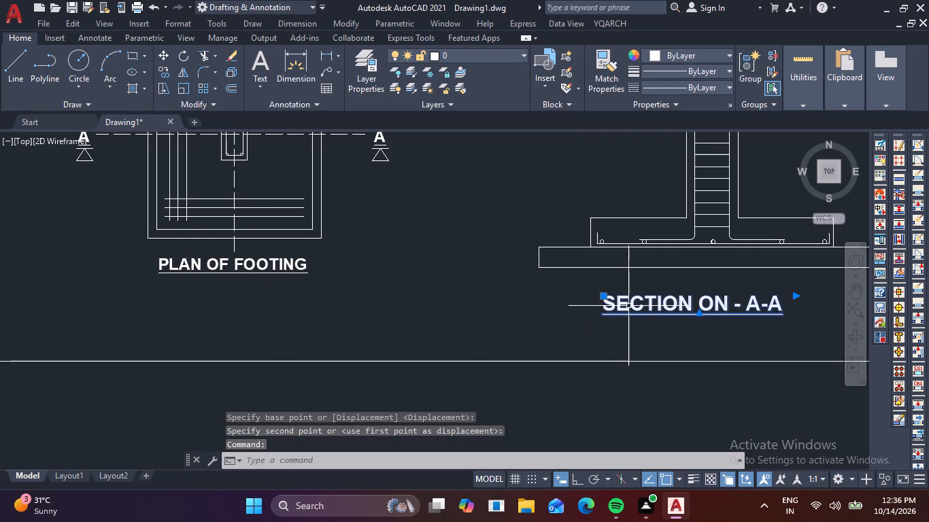
{"action": "type", "text": "CO"}
{"action": "key", "text": "space"}
{"action": "left_click", "coordinate": [628, 306]}
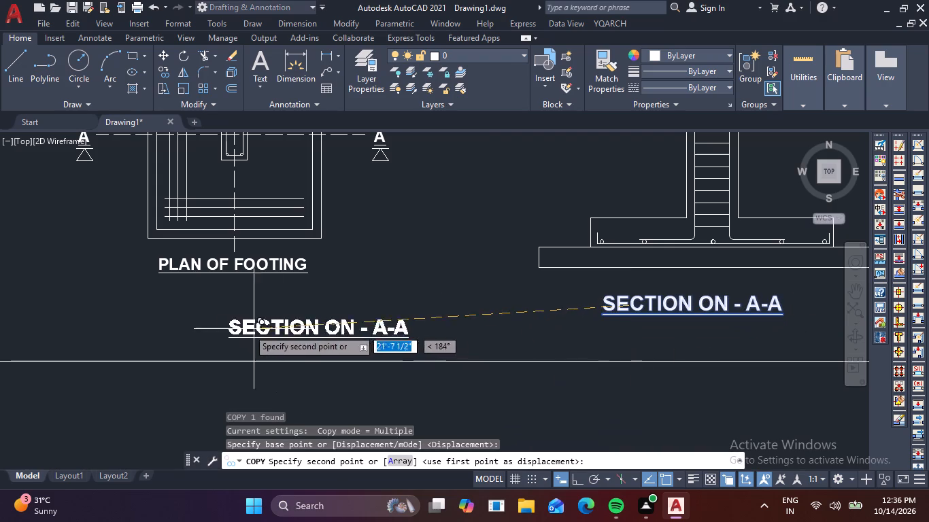
{"action": "left_click", "coordinate": [161, 324]}
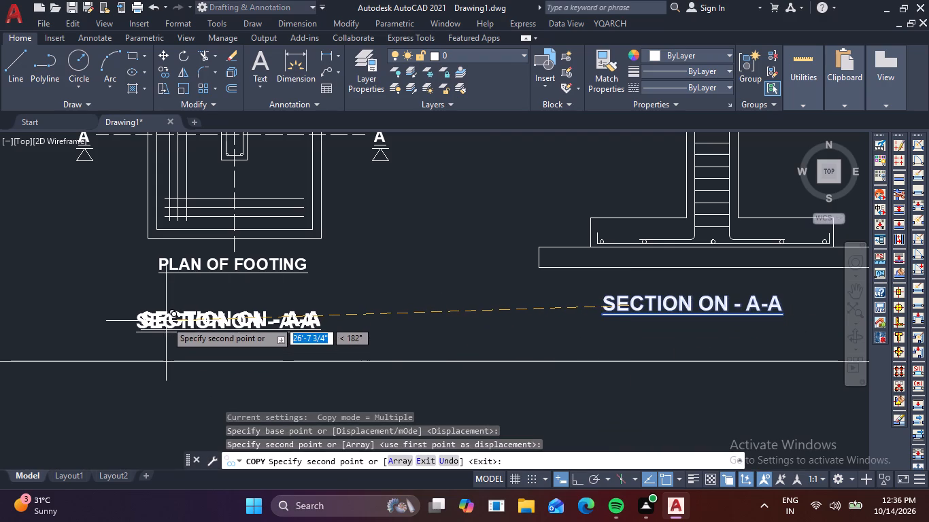
{"action": "key", "text": "Escape"}
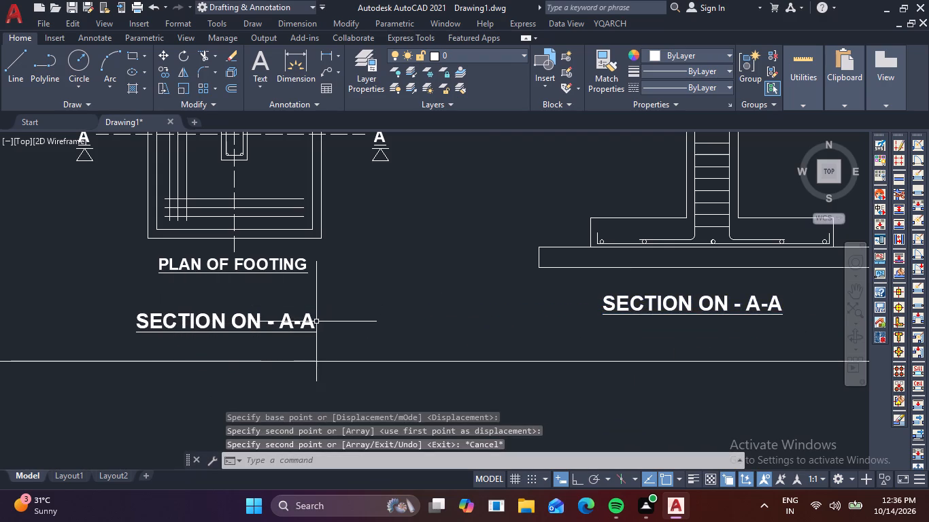
Change the copied title's text to FOOTING LAYOUT PLAN and widen its text frame to fit one line.
{"action": "triple_click", "coordinate": [316, 321]}
{"action": "left_click", "coordinate": [316, 321]}
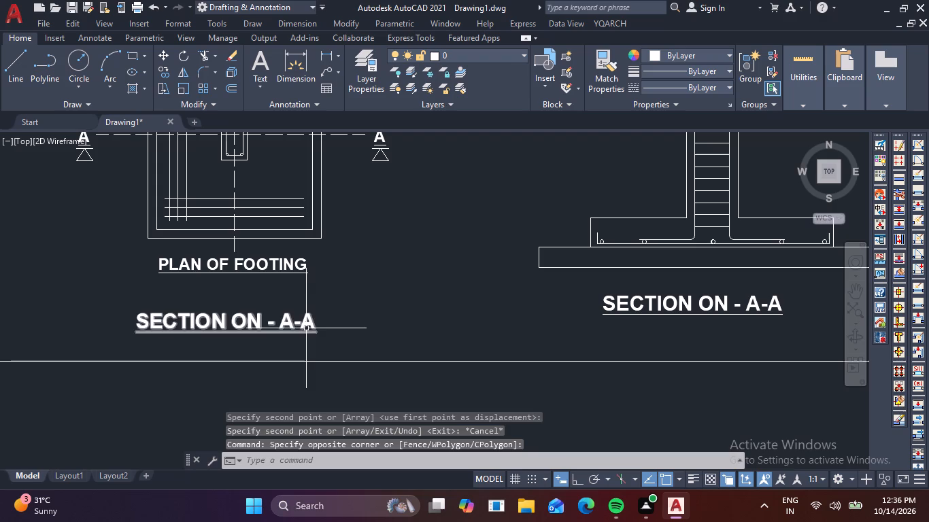
{"action": "double_click", "coordinate": [307, 325]}
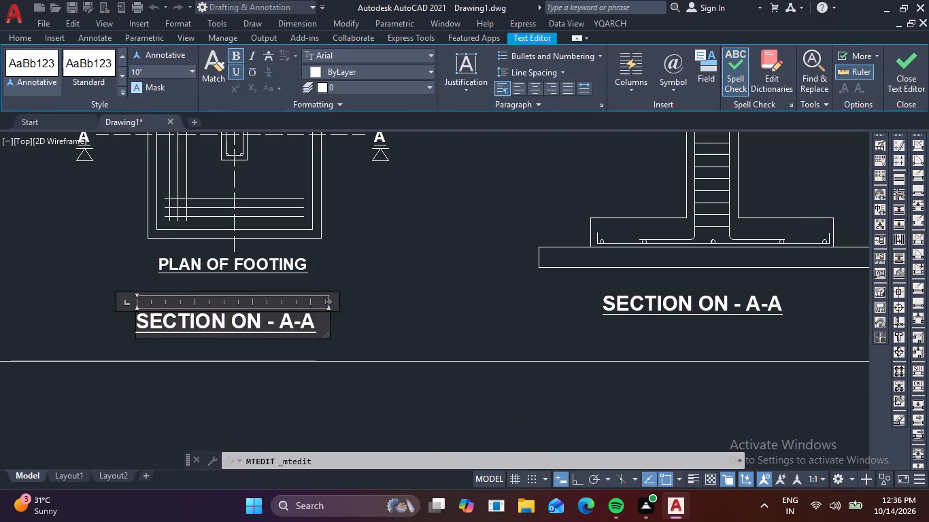
{"action": "key", "text": "Right"}
{"action": "key", "text": "BackSpace"}
{"action": "key", "text": "BackSpace"}
{"action": "key", "text": "BackSpace"}
{"action": "key", "text": "BackSpace"}
{"action": "key", "text": "BackSpace"}
{"action": "key", "text": "BackSpace"}
{"action": "key", "text": "BackSpace"}
{"action": "key", "text": "BackSpace"}
{"action": "key", "text": "BackSpace"}
{"action": "key", "text": "BackSpace"}
{"action": "key", "text": "BackSpace"}
{"action": "key", "text": "BackSpace"}
{"action": "key", "text": "BackSpace"}
{"action": "key", "text": "BackSpace"}
{"action": "key", "text": "BackSpace"}
{"action": "key", "text": "BackSpace"}
{"action": "key", "text": "BackSpace"}
{"action": "key", "text": "BackSpace"}
{"action": "key", "text": "BackSpace"}
{"action": "key", "text": "BackSpace"}
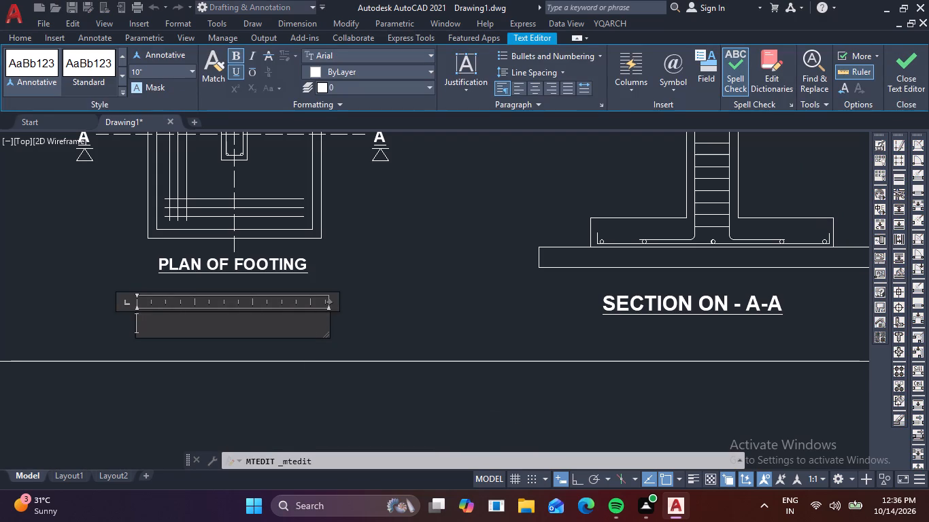
{"action": "type", "text": "FOOTING"}
{"action": "key", "text": "space"}
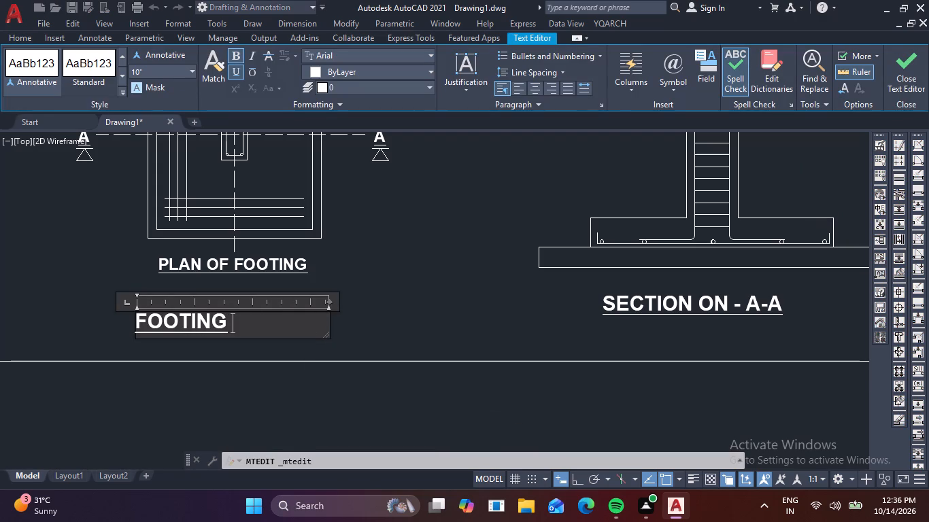
{"action": "type", "text": "LAYOUT"}
{"action": "key", "text": "space"}
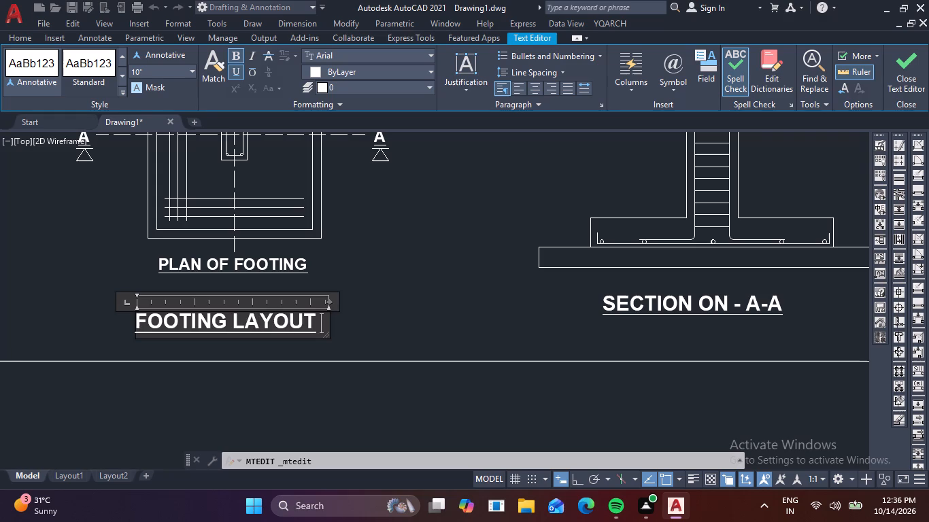
{"action": "type", "text": "PLAN"}
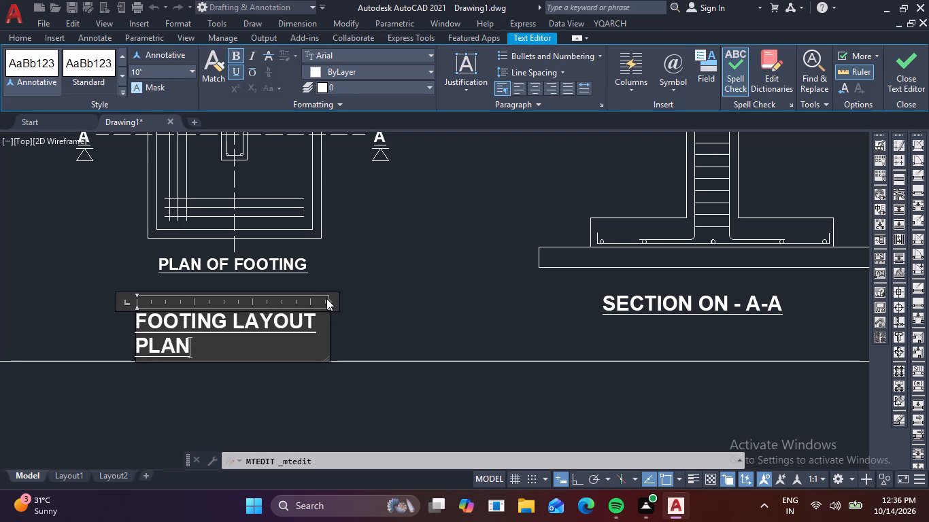
{"action": "left_click_drag", "start_coordinate": [328, 301], "coordinate": [385, 297]}
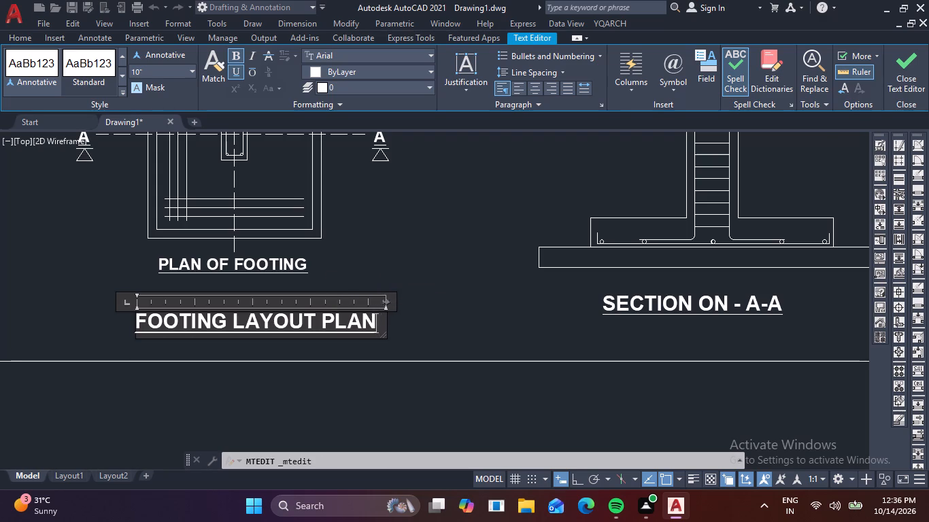
{"action": "left_click", "coordinate": [394, 253]}
{"action": "scroll", "coordinate": [407, 251], "scroll_direction": "down", "scroll_amount": 2}
{"action": "scroll", "coordinate": [484, 239], "scroll_direction": "down", "scroll_amount": 2}
{"action": "middle_click_drag", "start_coordinate": [484, 239], "coordinate": [477, 281]}
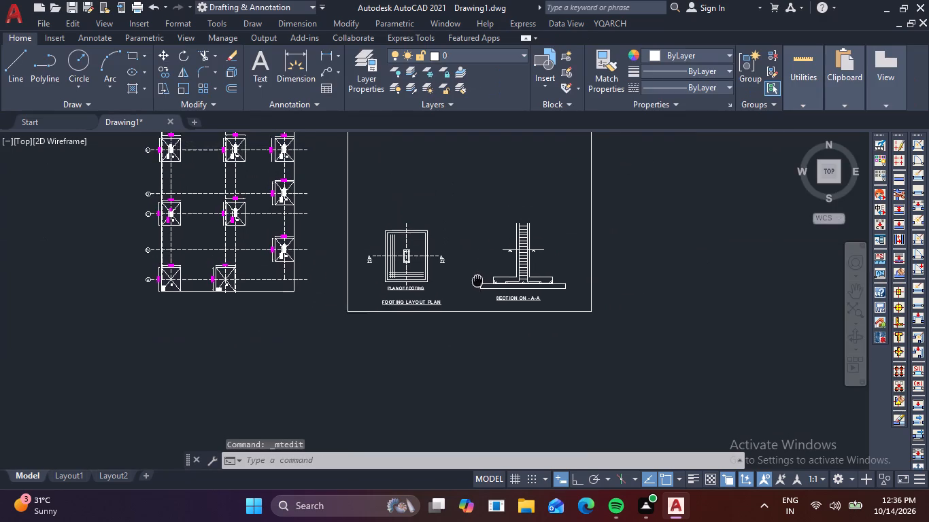
{"action": "middle_click_drag", "start_coordinate": [477, 281], "coordinate": [450, 396]}
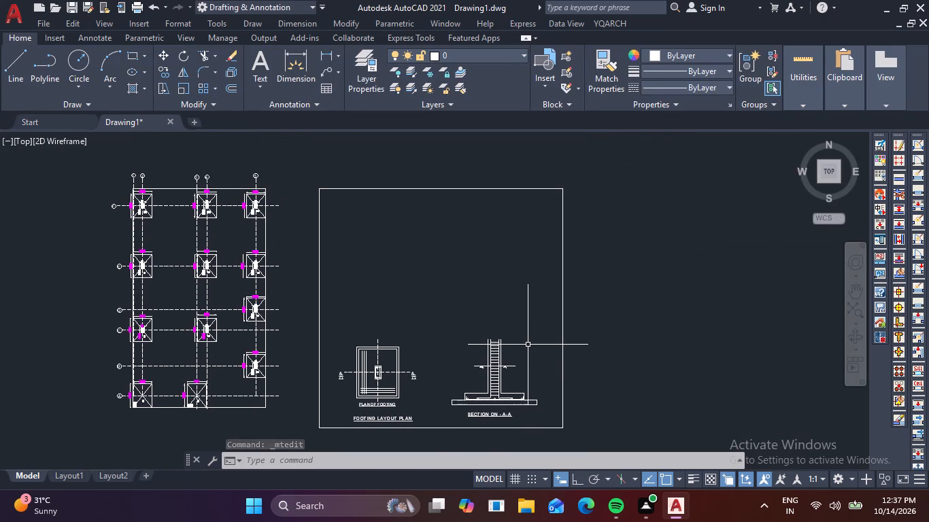
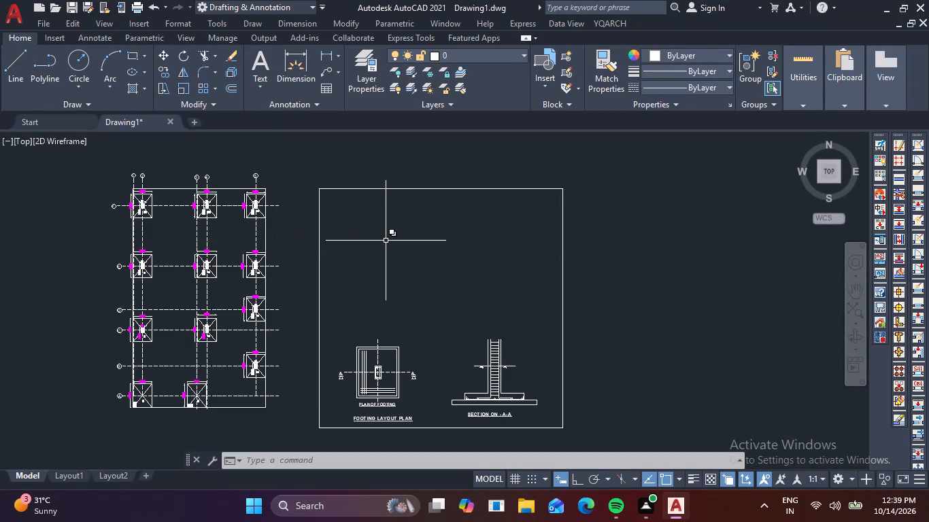
Draw a full-width rectangle about 57'-6" by 28'-0" inside the frame, above the footing plan and section details.
{"action": "type", "text": "REC"}
{"action": "key", "text": "space"}
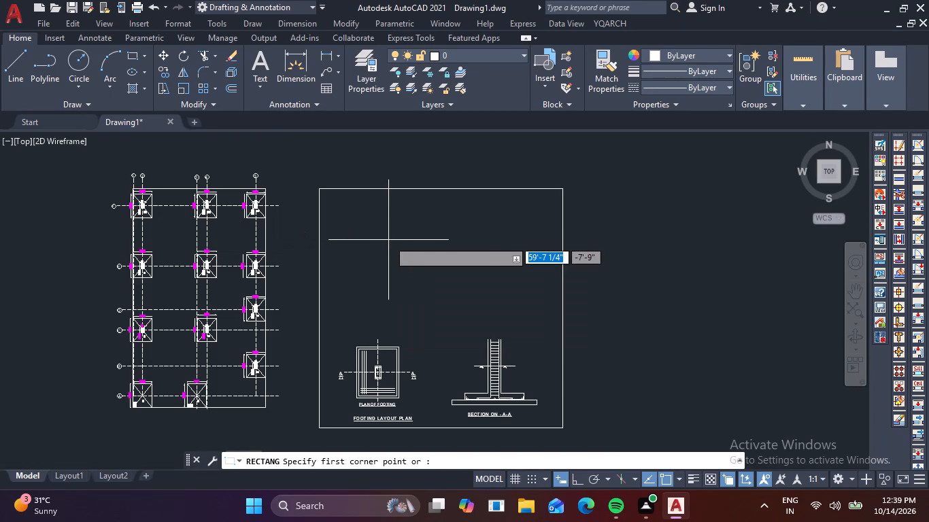
{"action": "left_click", "coordinate": [320, 211]}
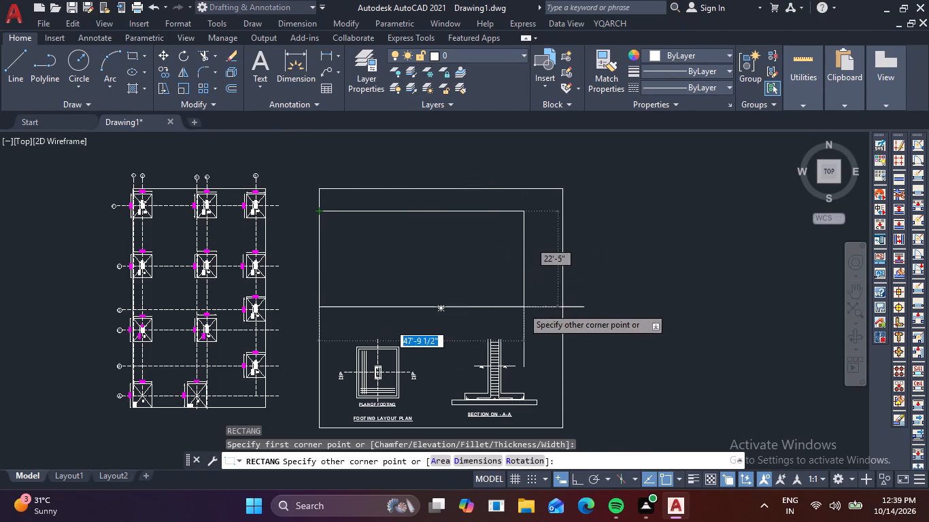
{"action": "left_click", "coordinate": [563, 330]}
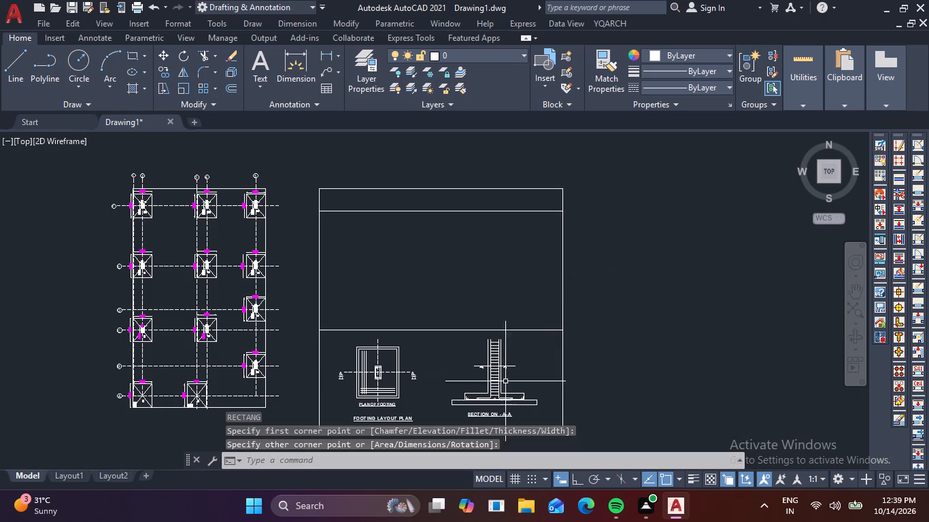
{"action": "key", "text": "Escape"}
With Ortho on, draw a vertical line from the rectangle's top edge to its bottom edge, about 6' in from its left edge.
{"action": "type", "text": "L"}
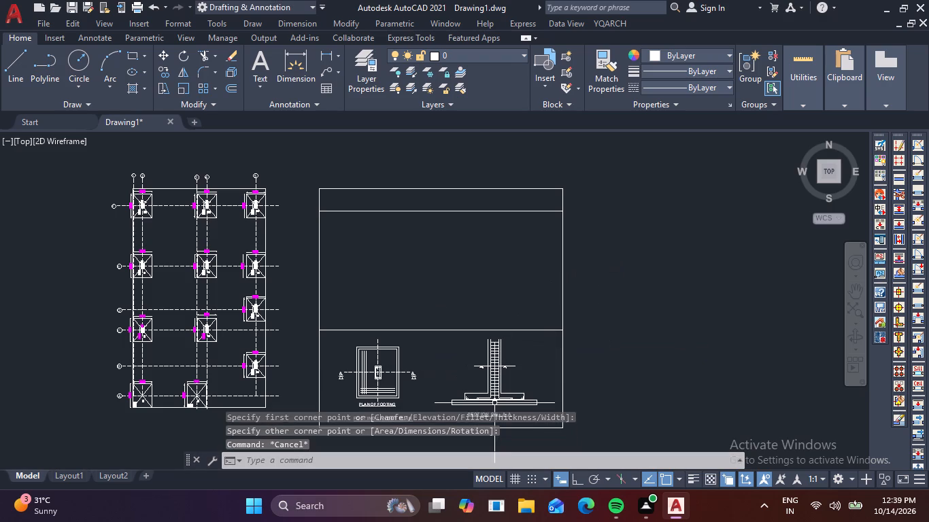
{"action": "key", "text": "space"}
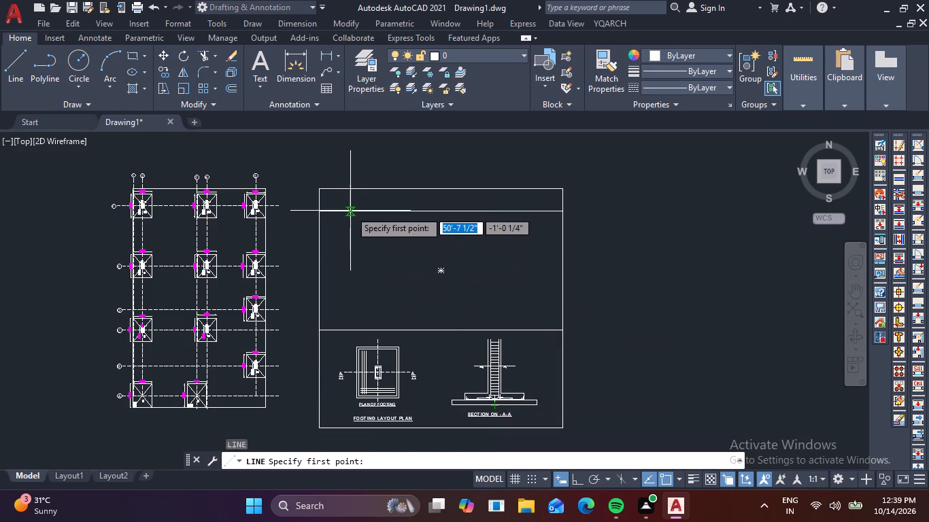
{"action": "left_click", "coordinate": [345, 211]}
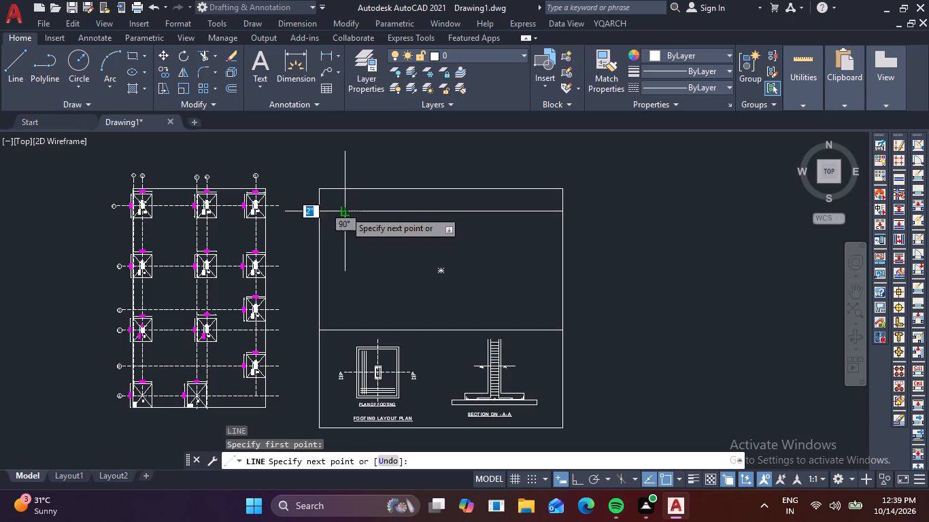
{"action": "key", "text": "F8"}
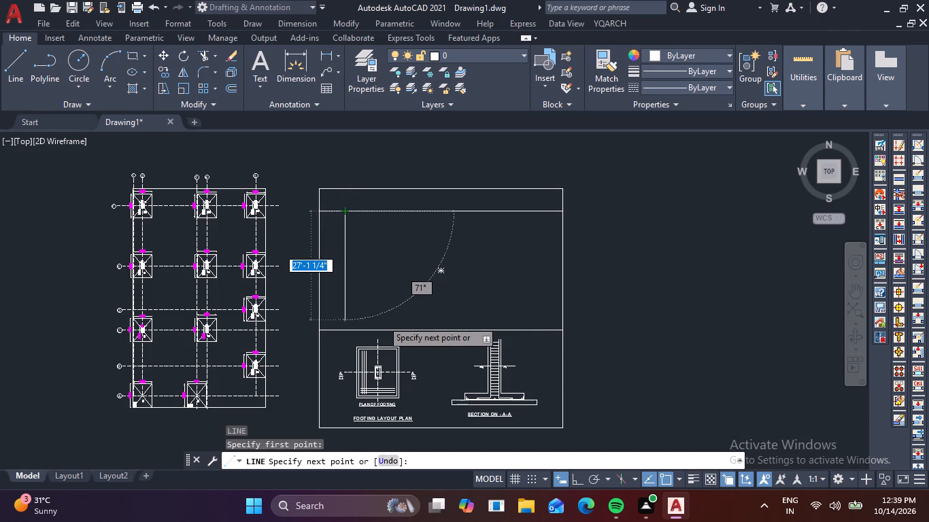
{"action": "left_click", "coordinate": [345, 330]}
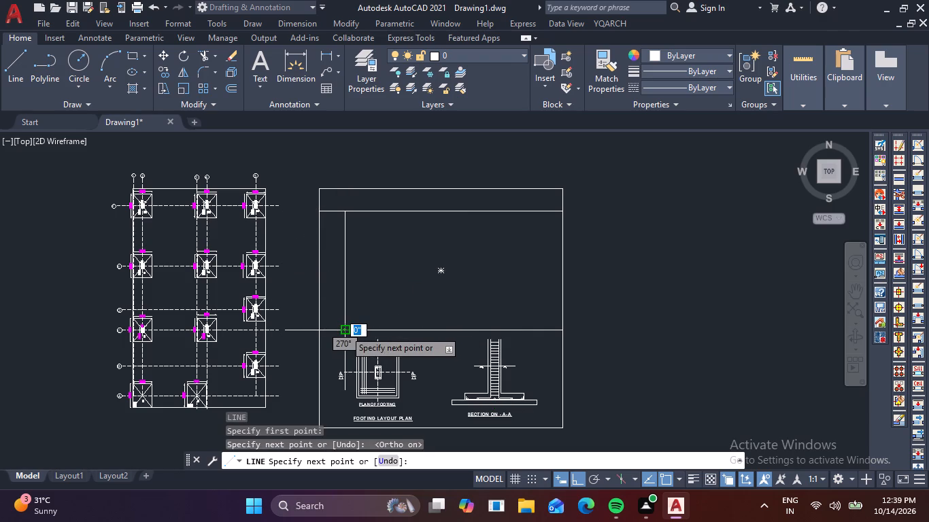
{"action": "key", "text": "space"}
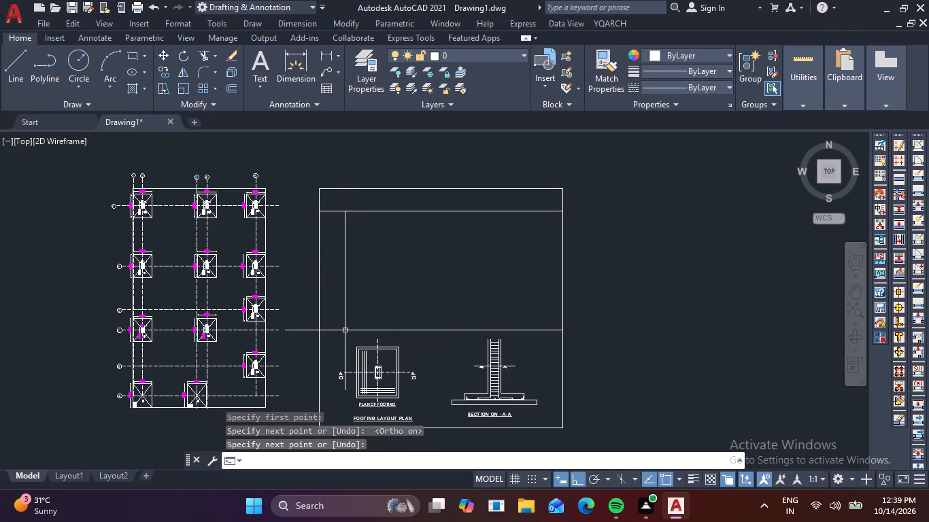
Draw a horizontal line from the vertical divider to the rectangle's right edge, about 2'-6" below its top edge.
{"action": "key", "text": "space"}
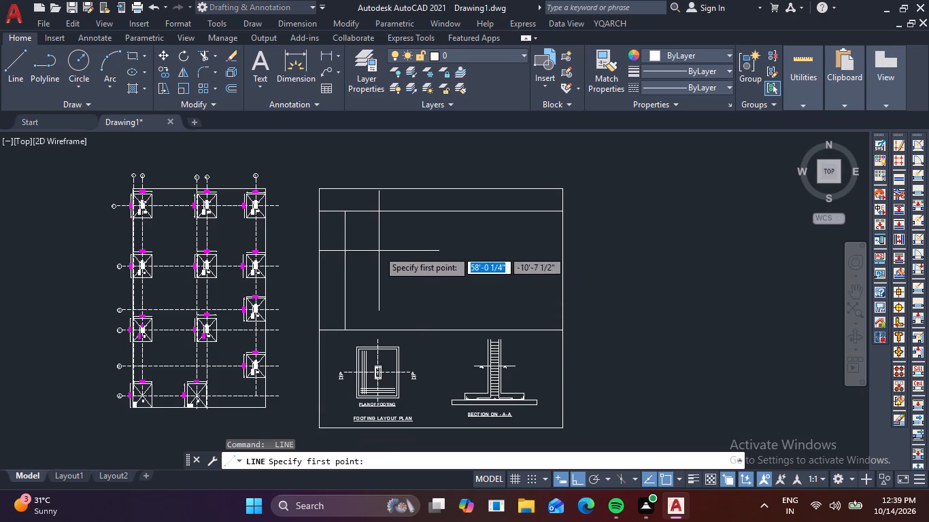
{"action": "scroll", "coordinate": [347, 225], "scroll_direction": "up", "scroll_amount": 2}
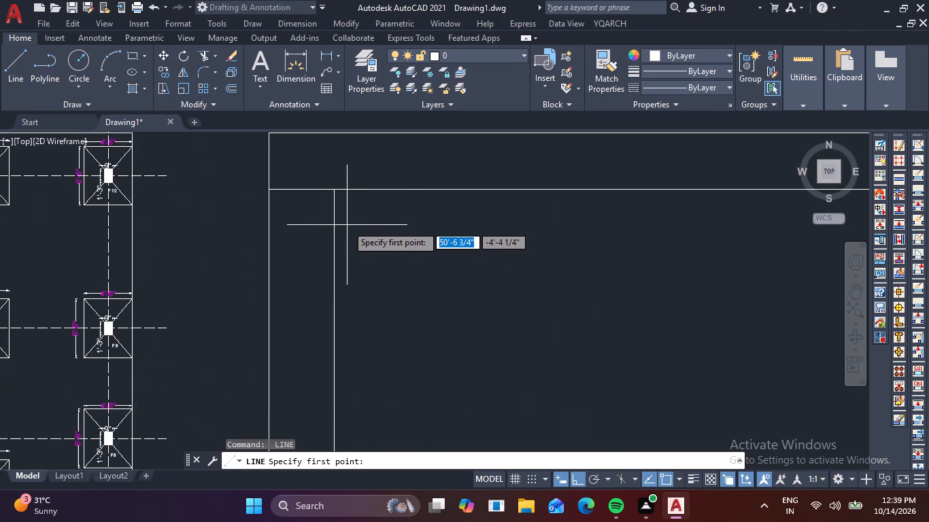
{"action": "middle_click_drag", "start_coordinate": [347, 225], "coordinate": [286, 232]}
{"action": "scroll", "coordinate": [265, 229], "scroll_direction": "down", "scroll_amount": 1}
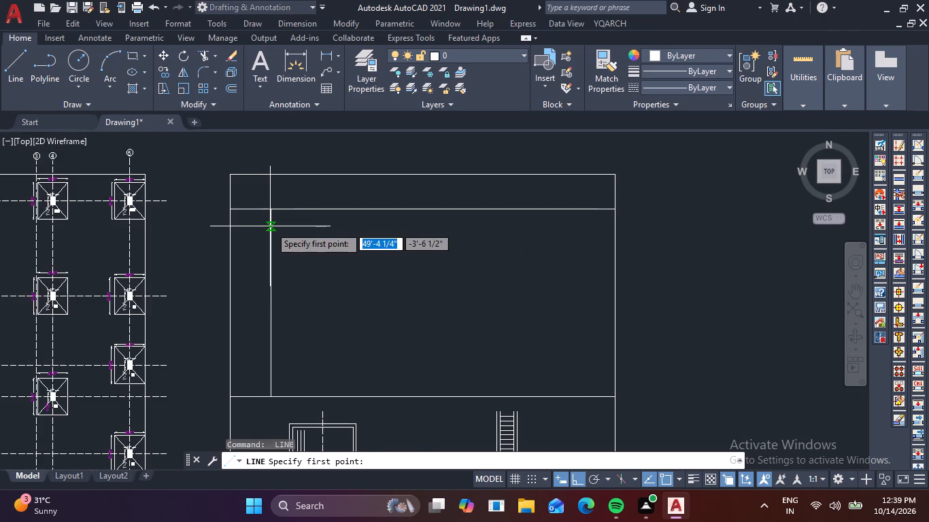
{"action": "left_click", "coordinate": [270, 226]}
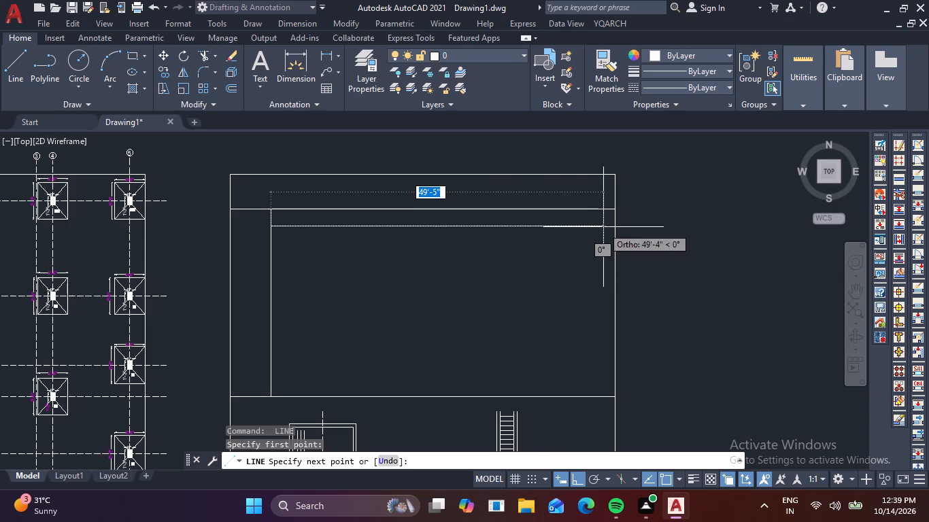
{"action": "left_click", "coordinate": [615, 226]}
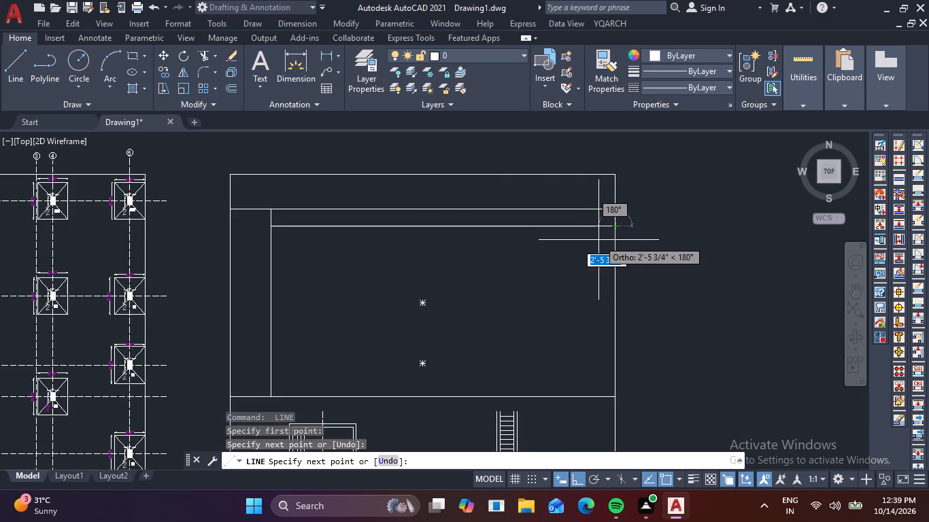
{"action": "key", "text": "space"}
Draw a horizontal line about 57'-6" long across the full rectangle, a little below the partial-width header line.
{"action": "key", "text": "space"}
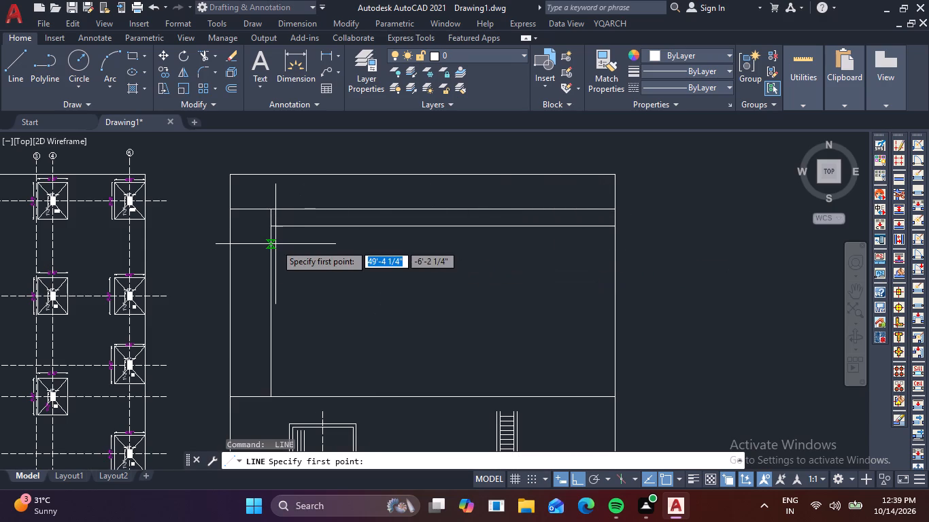
{"action": "left_click", "coordinate": [228, 244]}
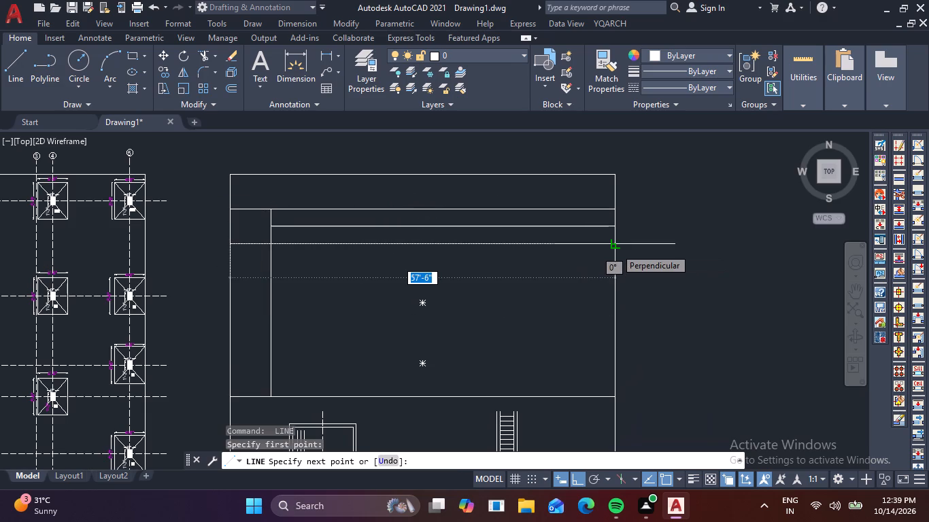
{"action": "left_click", "coordinate": [615, 248]}
{"action": "key", "text": "space"}
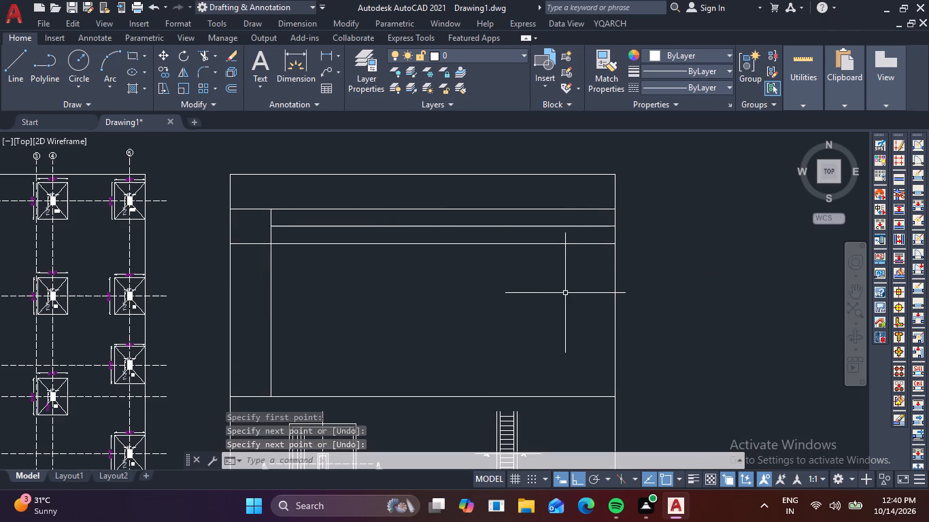
Copy the full-width horizontal line as a 12-item array fitted down to the rectangle's bottom edge.
{"action": "left_click", "coordinate": [541, 271]}
{"action": "left_click", "coordinate": [511, 238]}
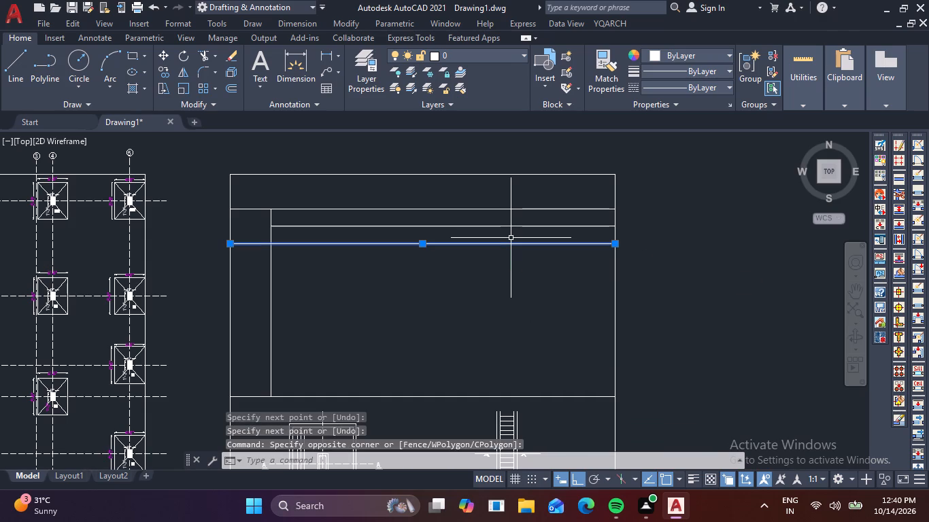
{"action": "type", "text": "CO"}
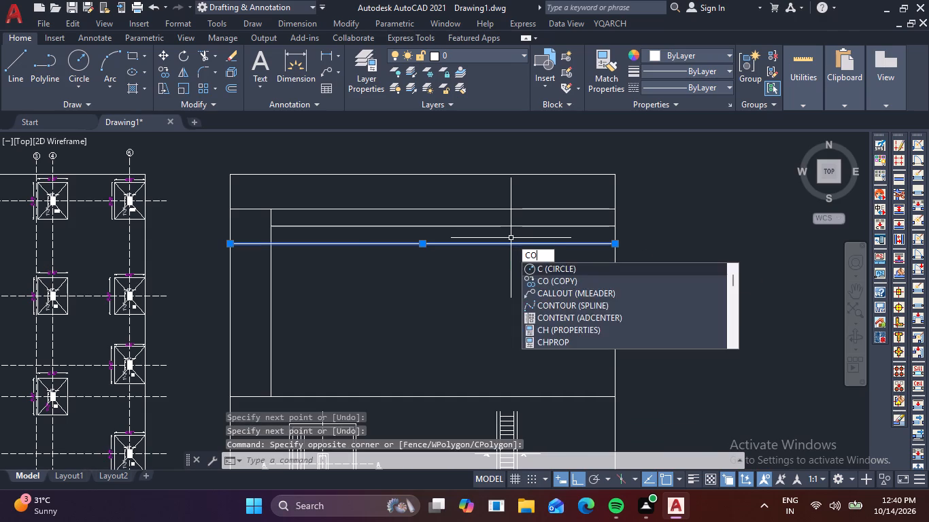
{"action": "key", "text": "space"}
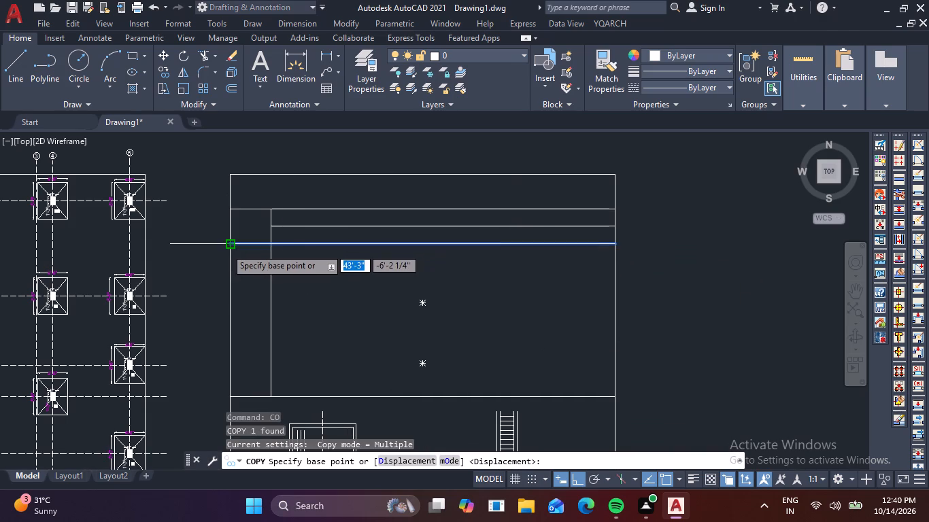
{"action": "left_click", "coordinate": [226, 248]}
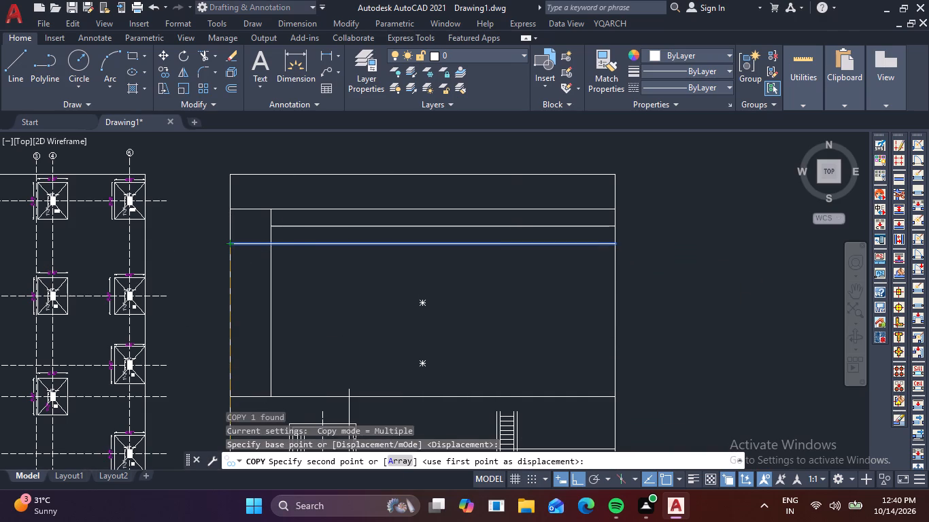
{"action": "left_click", "coordinate": [399, 463]}
{"action": "type", "text": "12"}
{"action": "key", "text": "Return"}
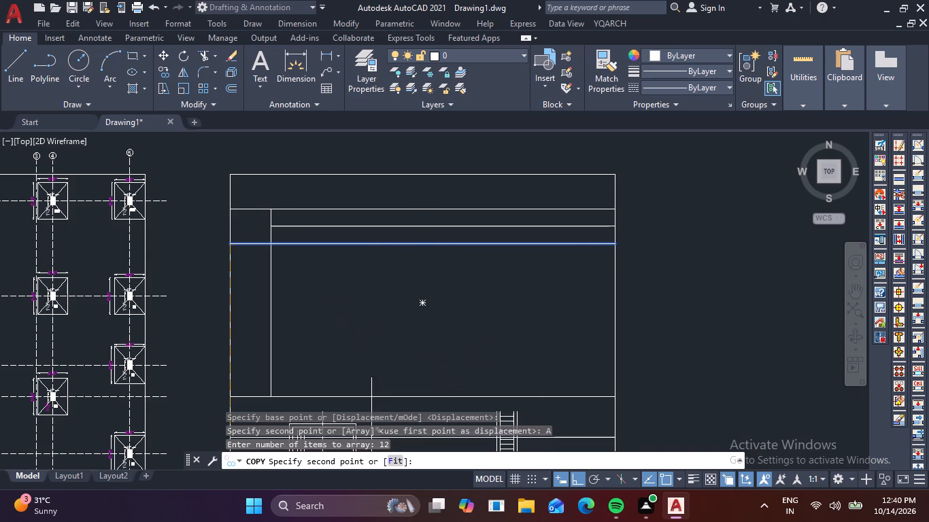
{"action": "left_click", "coordinate": [400, 466]}
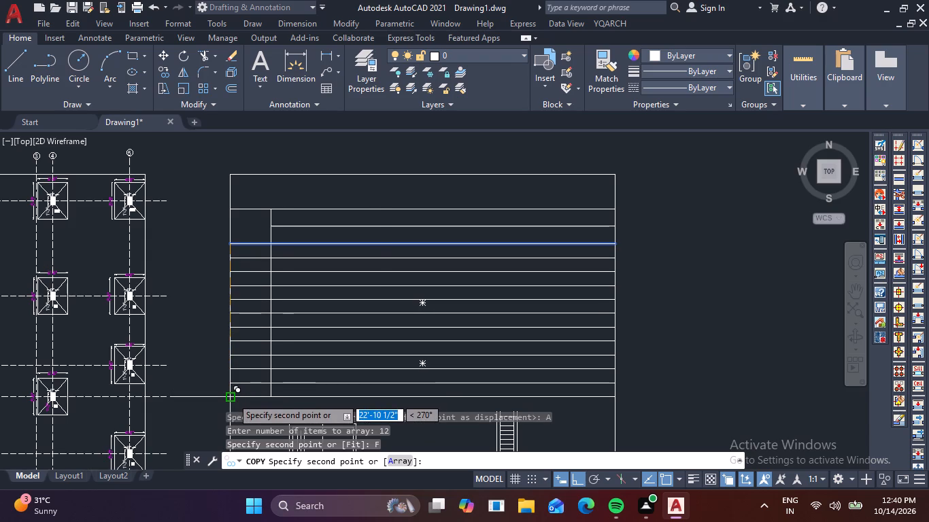
{"action": "left_click", "coordinate": [232, 398]}
{"action": "key", "text": "Escape"}
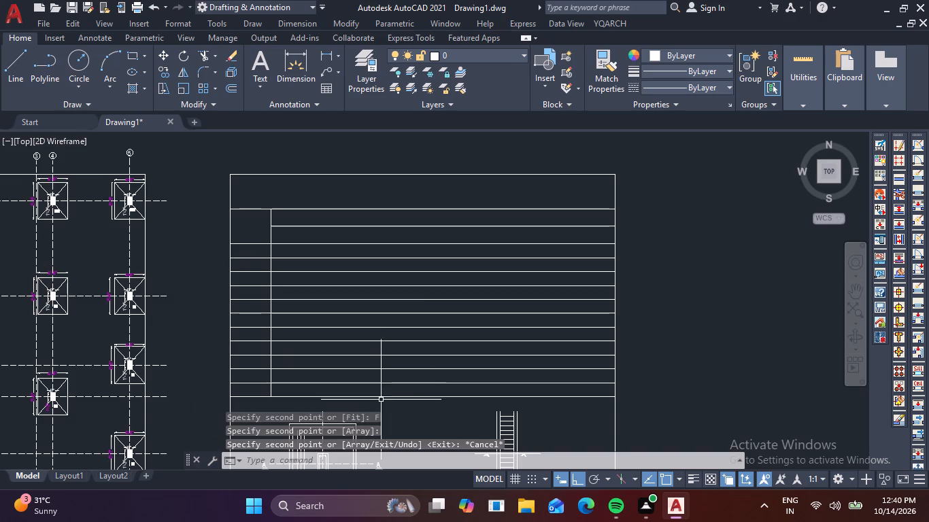
Stretch the rectangle polyline's bottom edge down about 2' to add another row below the last copied line.
{"action": "middle_click_drag", "start_coordinate": [373, 410], "coordinate": [366, 355]}
{"action": "scroll", "coordinate": [386, 360], "scroll_direction": "up", "scroll_amount": 2}
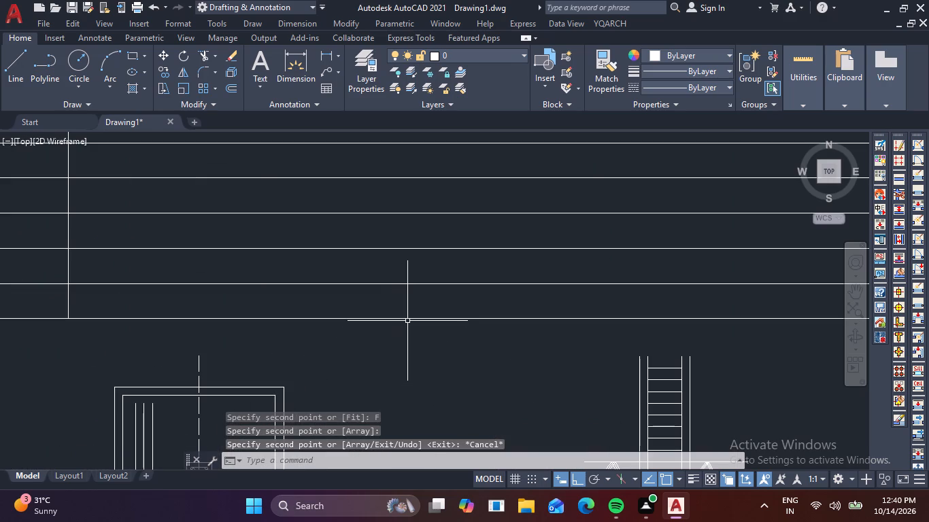
{"action": "left_click", "coordinate": [408, 320]}
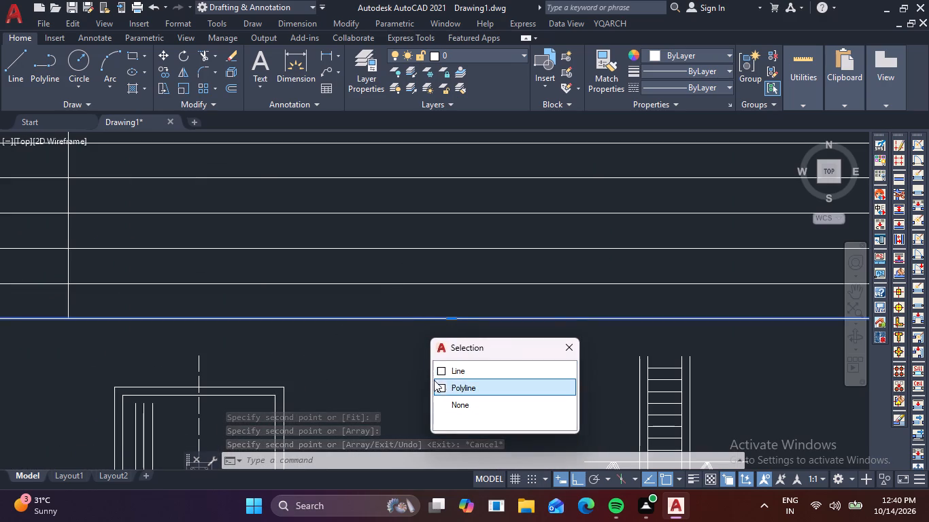
{"action": "left_click", "coordinate": [444, 383]}
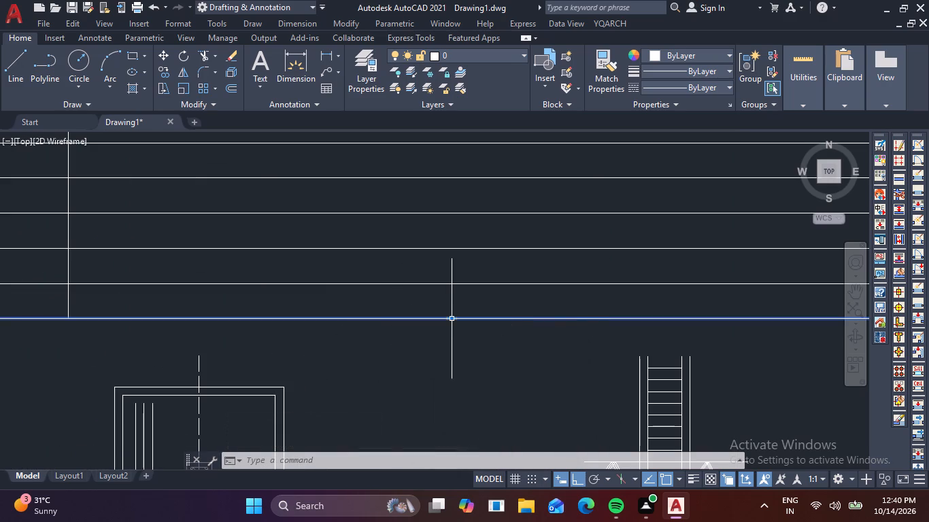
{"action": "left_click", "coordinate": [450, 321]}
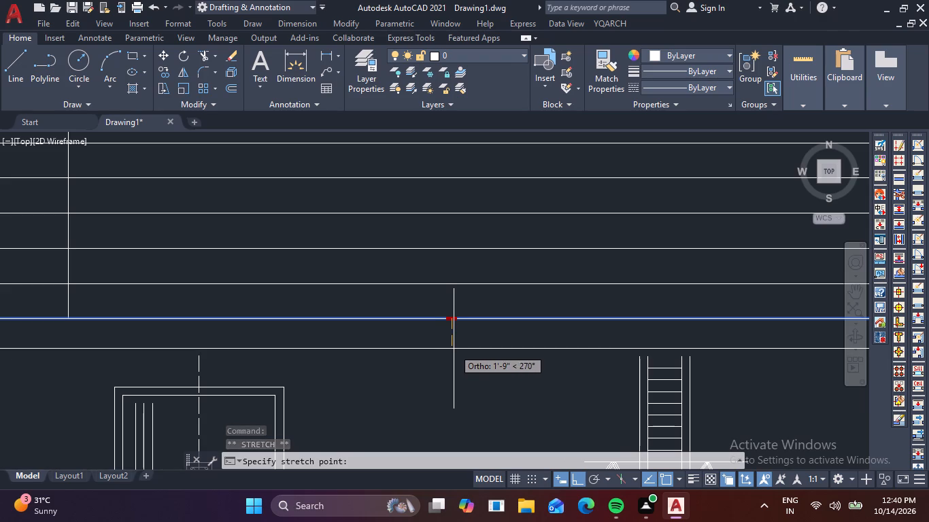
{"action": "left_click", "coordinate": [454, 351]}
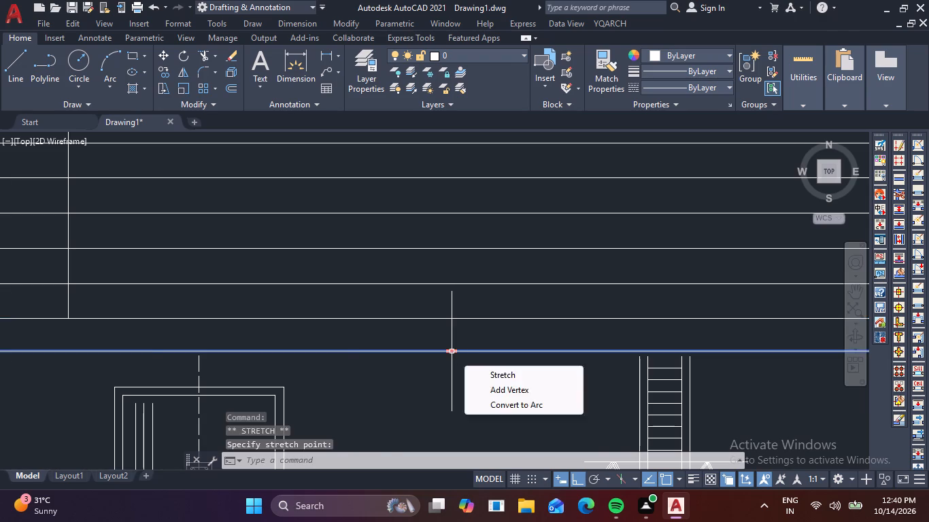
{"action": "scroll", "coordinate": [462, 351], "scroll_direction": "down", "scroll_amount": 2}
{"action": "key", "text": "Escape"}
Extend the vertical divider line down to the rectangle's new bottom edge.
{"action": "type", "text": "EX"}
{"action": "key", "text": "space"}
{"action": "scroll", "coordinate": [308, 334], "scroll_direction": "up", "scroll_amount": 2}
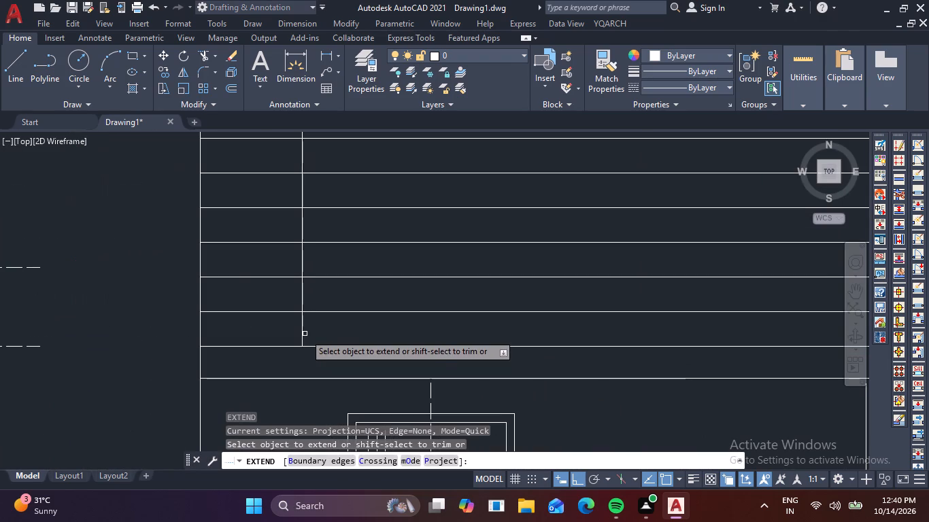
{"action": "left_click", "coordinate": [302, 332]}
{"action": "key", "text": "Escape"}
Draw a short vertical line in the lower header row, a little past the first column divider, spanning only that row's height.
{"action": "scroll", "coordinate": [373, 357], "scroll_direction": "down", "scroll_amount": 2}
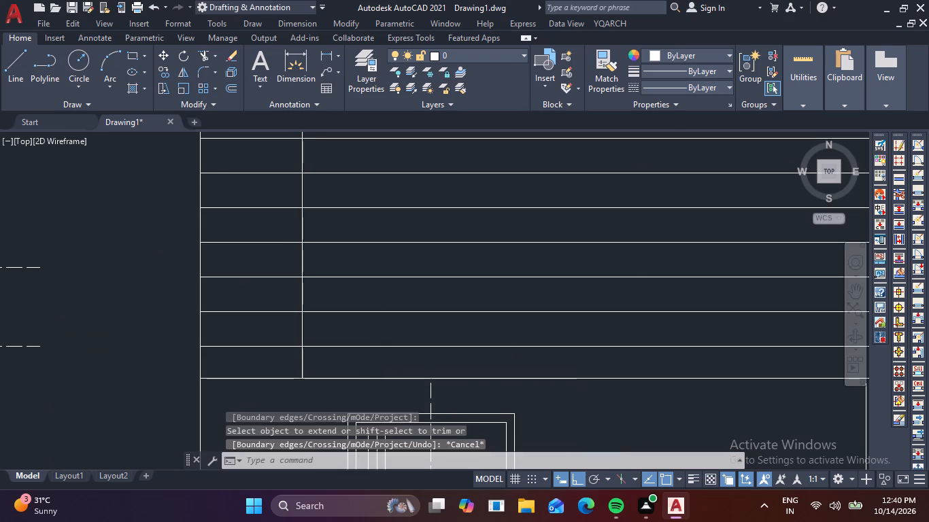
{"action": "scroll", "coordinate": [373, 357], "scroll_direction": "down", "scroll_amount": 1}
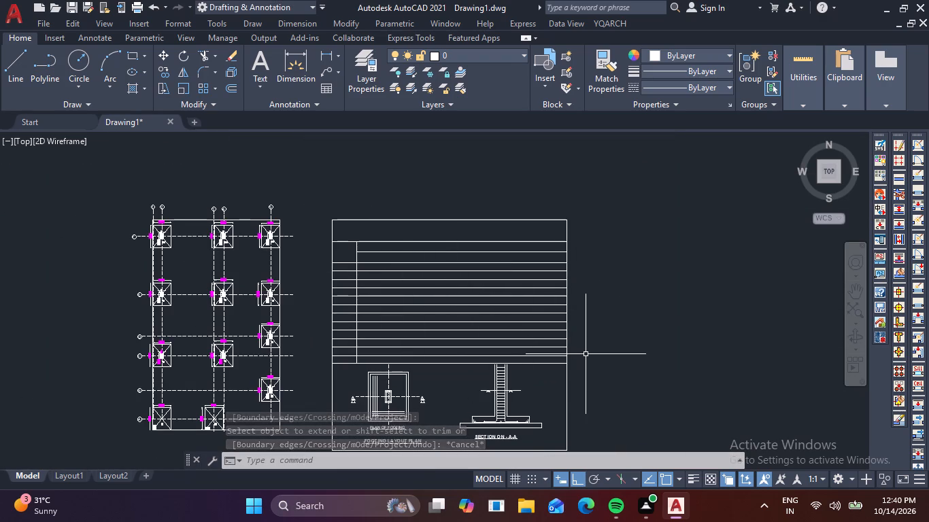
{"action": "type", "text": "L"}
{"action": "key", "text": "space"}
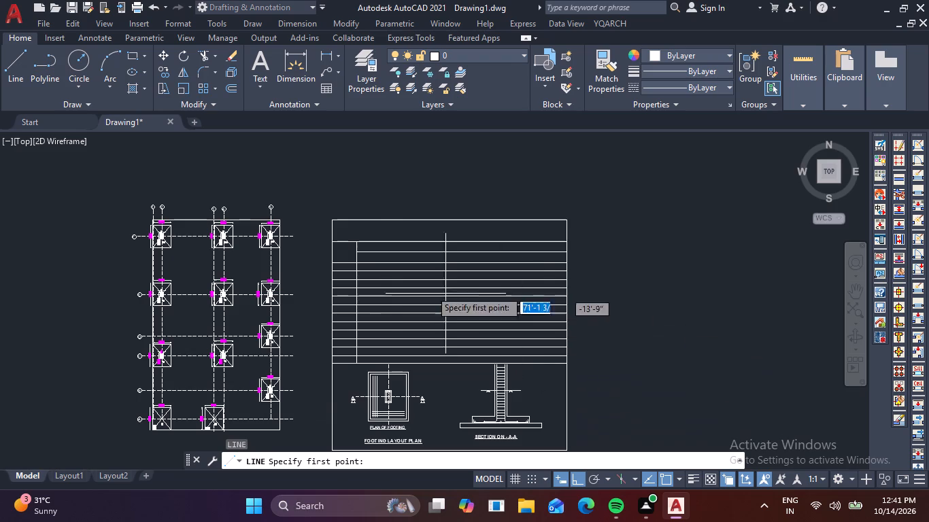
{"action": "scroll", "coordinate": [358, 256], "scroll_direction": "up", "scroll_amount": 2}
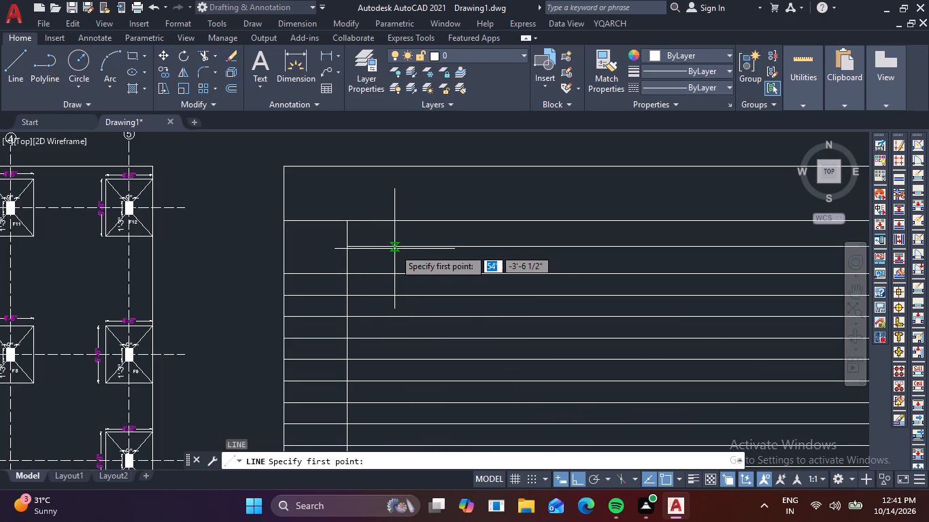
{"action": "left_click", "coordinate": [394, 249]}
{"action": "left_click", "coordinate": [394, 273]}
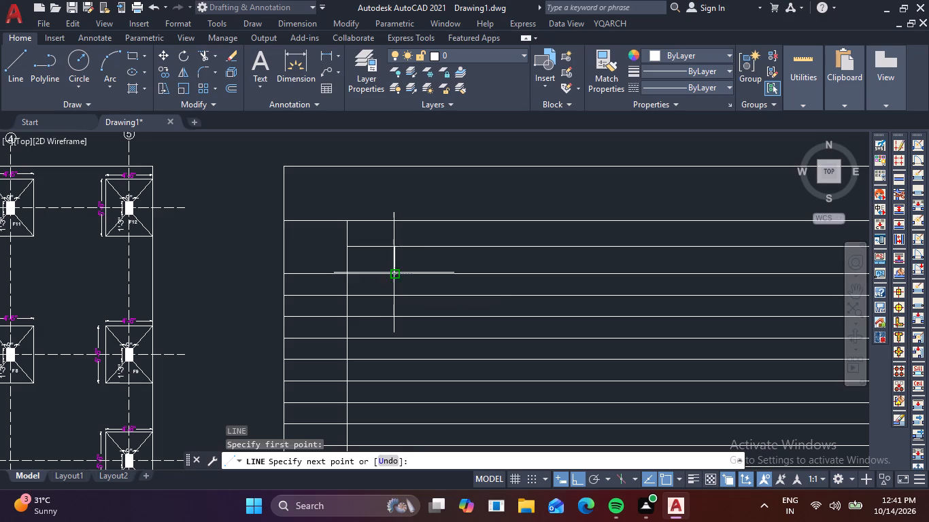
{"action": "key", "text": "space"}
Draw a vertical column line beyond the short header divider, from the partial-width header line down to the table's bottom edge.
{"action": "key", "text": "space"}
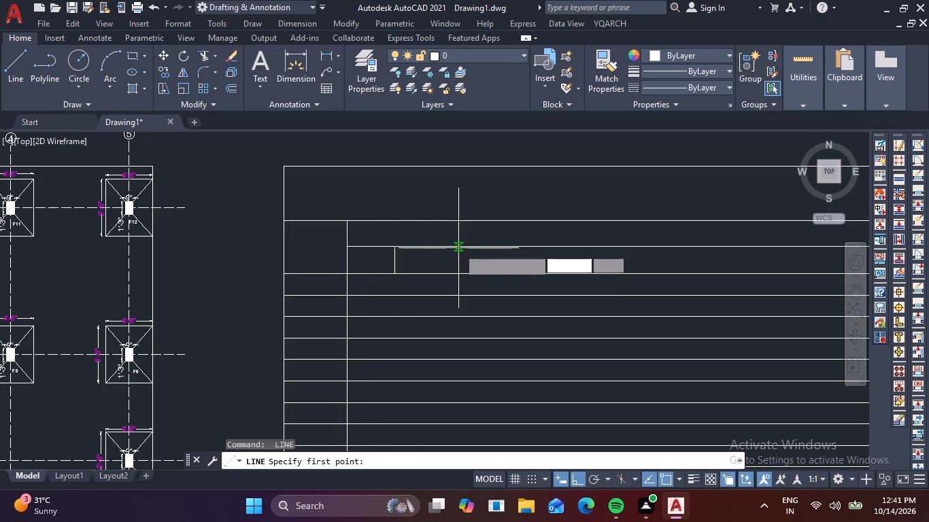
{"action": "left_click", "coordinate": [452, 249]}
{"action": "scroll", "coordinate": [452, 336], "scroll_direction": "down", "scroll_amount": 1}
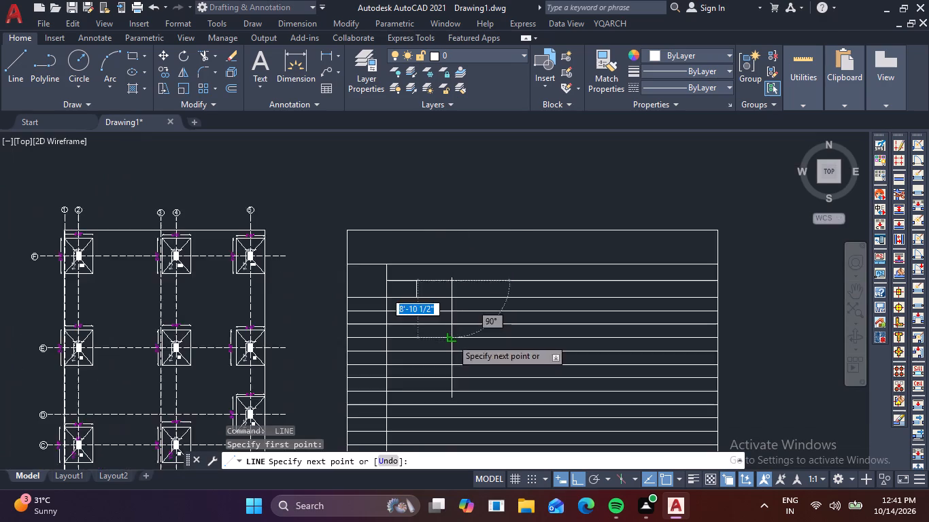
{"action": "middle_click_drag", "start_coordinate": [451, 338], "coordinate": [439, 247]}
{"action": "left_click", "coordinate": [441, 364]}
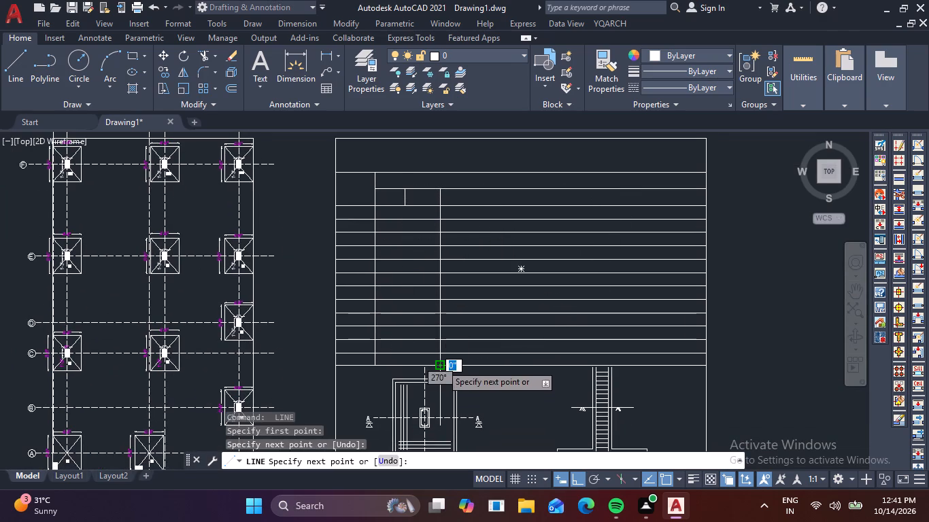
{"action": "key", "text": "space"}
Draw another vertical column line one narrow column further along, from the title row's lower line down to the table's bottom edge.
{"action": "key", "text": "space"}
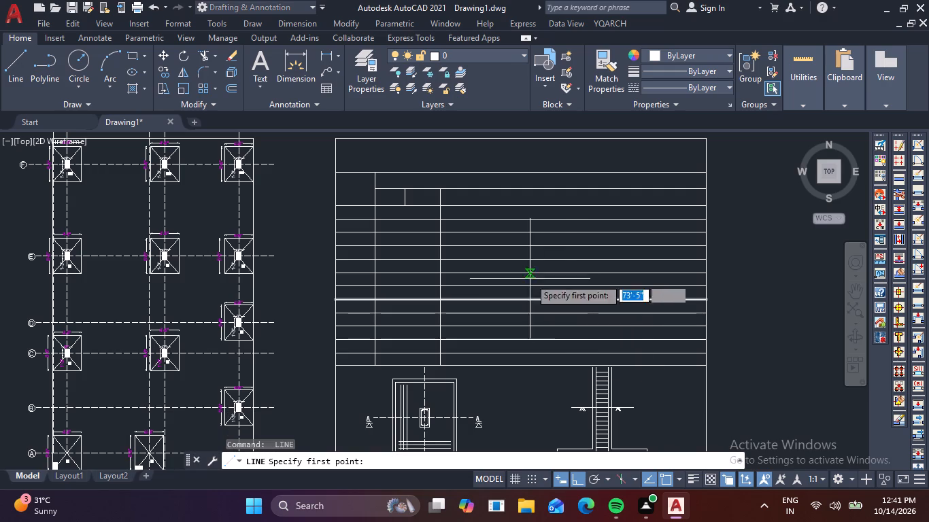
{"action": "left_click", "coordinate": [471, 174]}
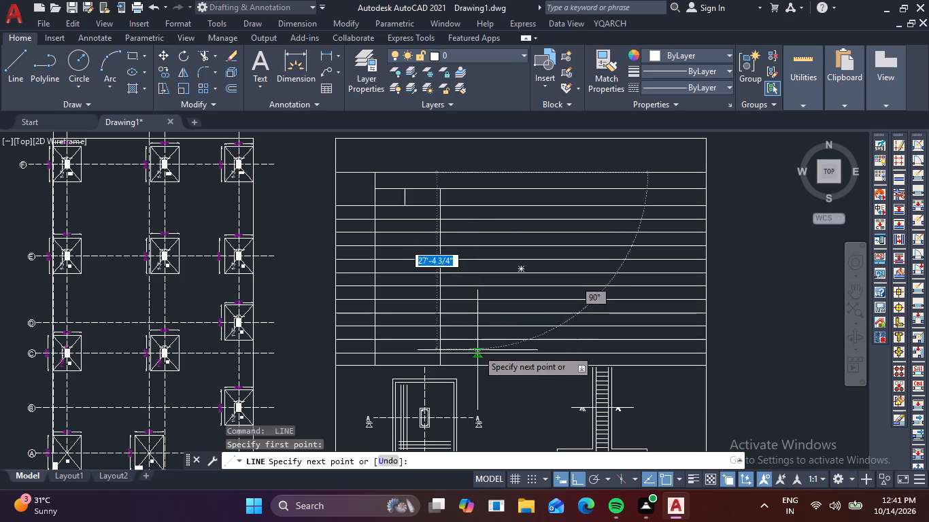
{"action": "left_click", "coordinate": [473, 362]}
{"action": "key", "text": "space"}
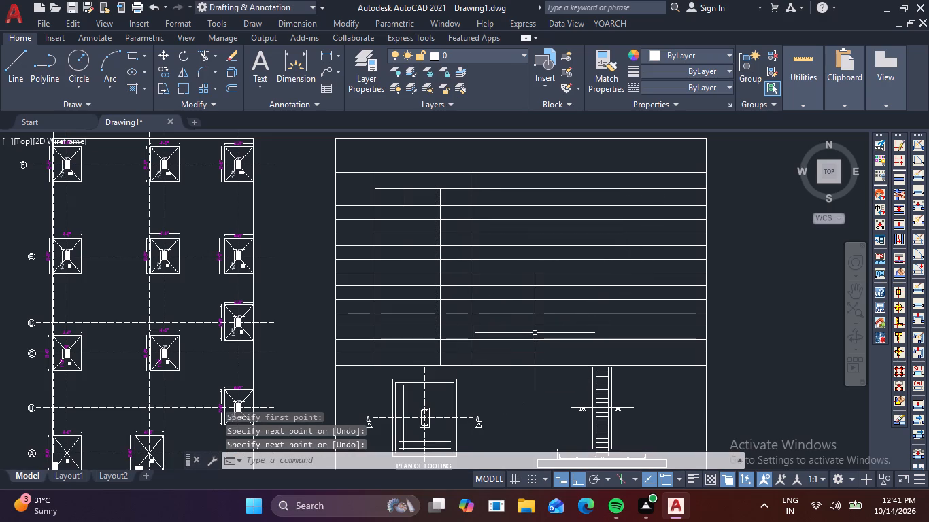
Draw a vertical line slightly past the table's middle, from the partial-width header line down to the table's bottom edge.
{"action": "key", "text": "space"}
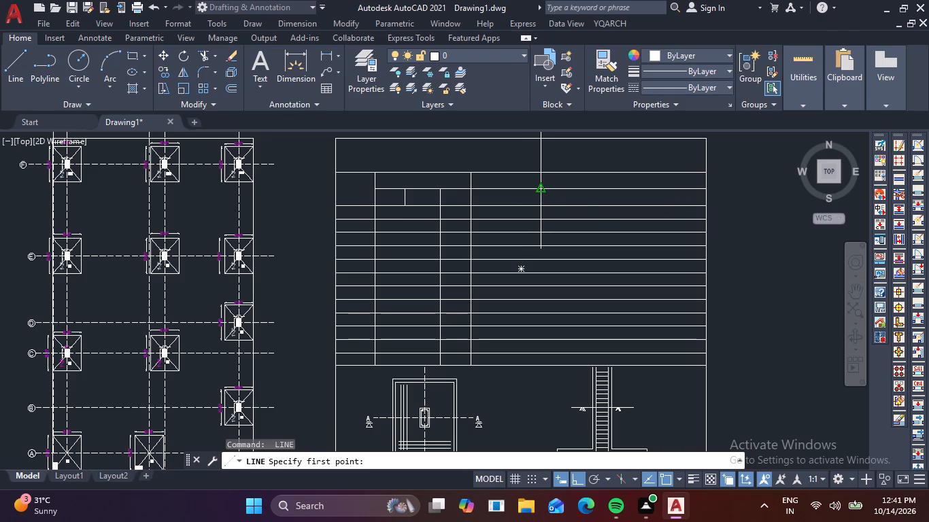
{"action": "left_click", "coordinate": [531, 191]}
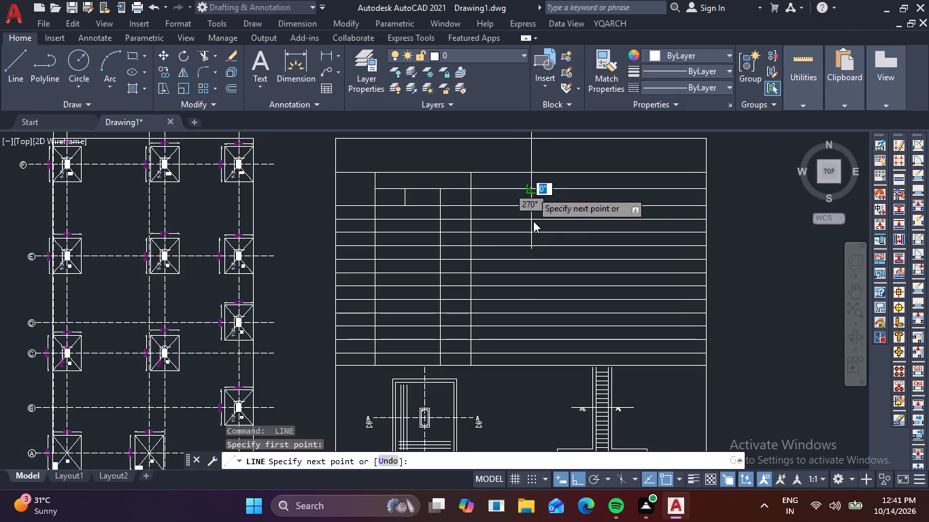
{"action": "left_click", "coordinate": [533, 364]}
{"action": "key", "text": "space"}
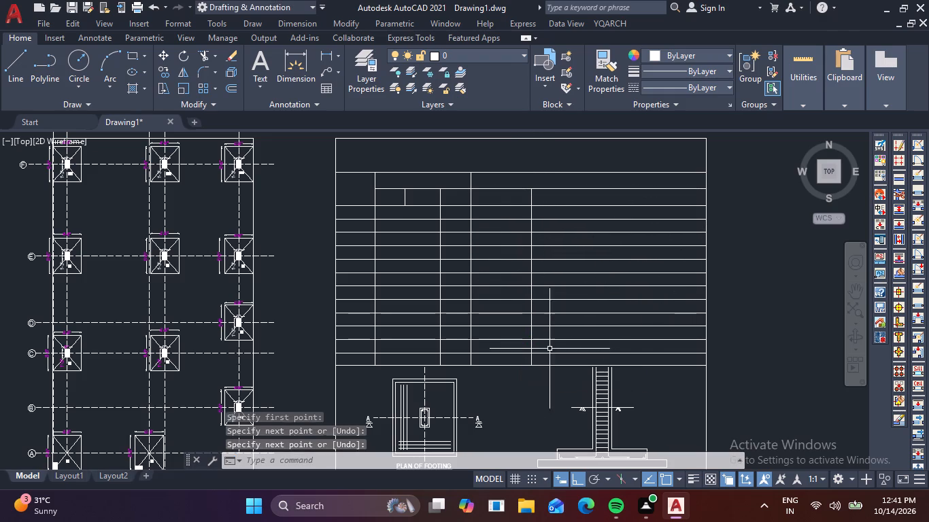
Draw a vertical line about two-thirds across the table, from the title row's lower line down to the table's bottom edge.
{"action": "key", "text": "space"}
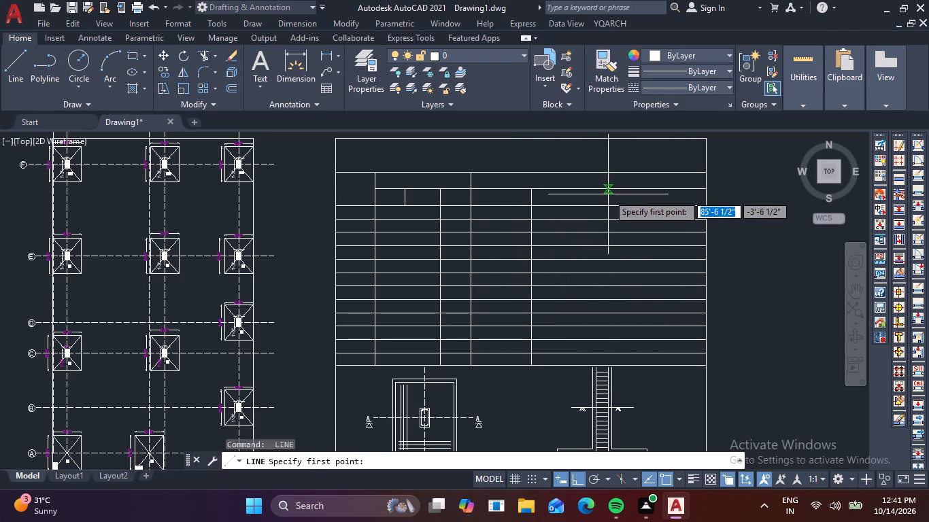
{"action": "left_click", "coordinate": [591, 175]}
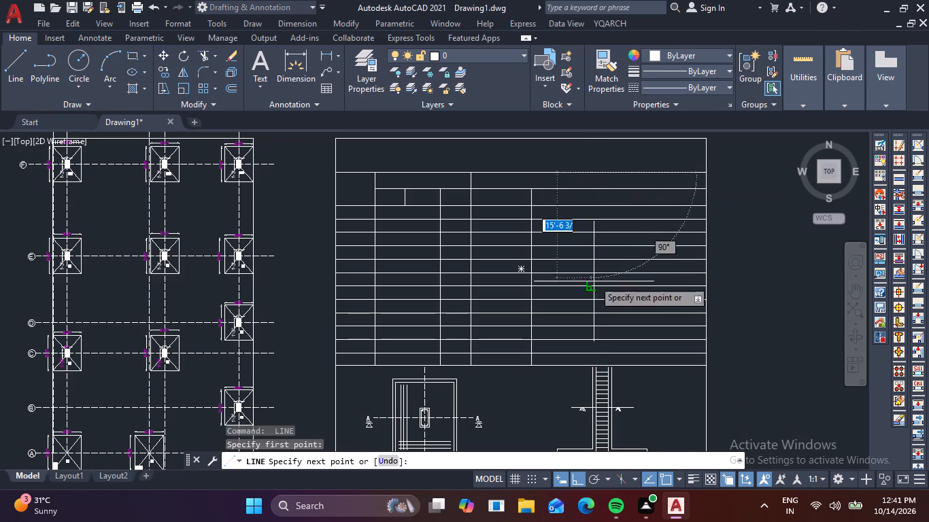
{"action": "left_click", "coordinate": [590, 363]}
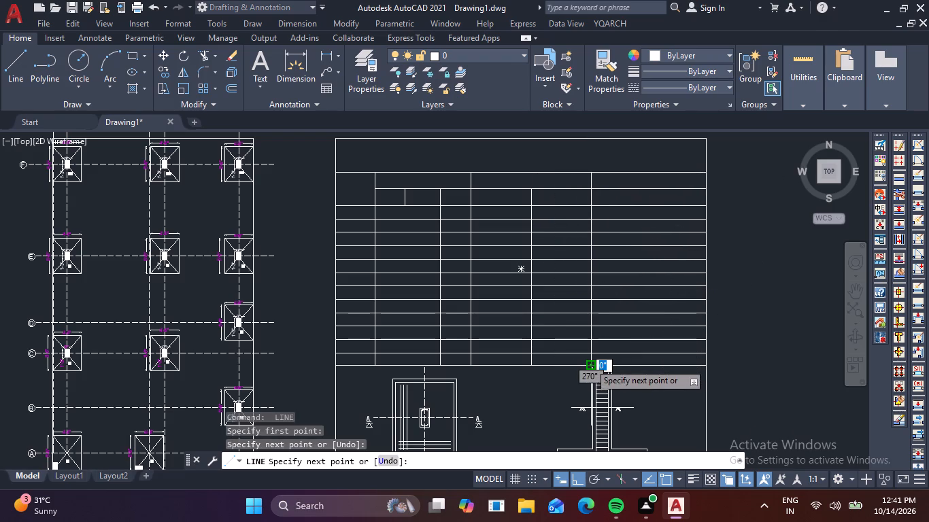
{"action": "key", "text": "space"}
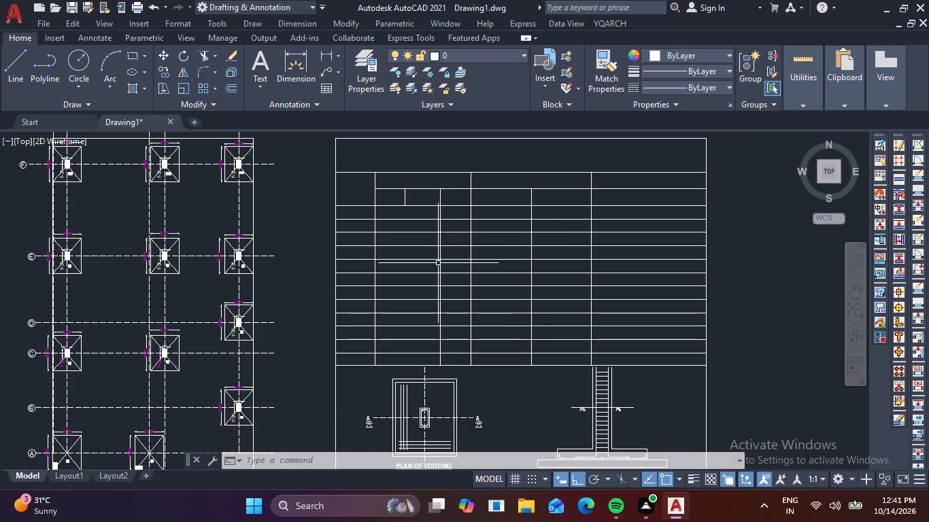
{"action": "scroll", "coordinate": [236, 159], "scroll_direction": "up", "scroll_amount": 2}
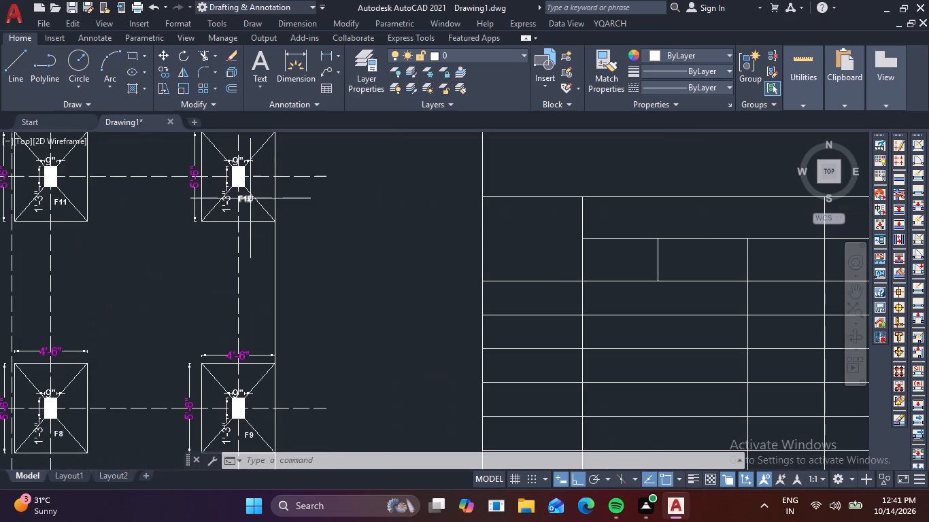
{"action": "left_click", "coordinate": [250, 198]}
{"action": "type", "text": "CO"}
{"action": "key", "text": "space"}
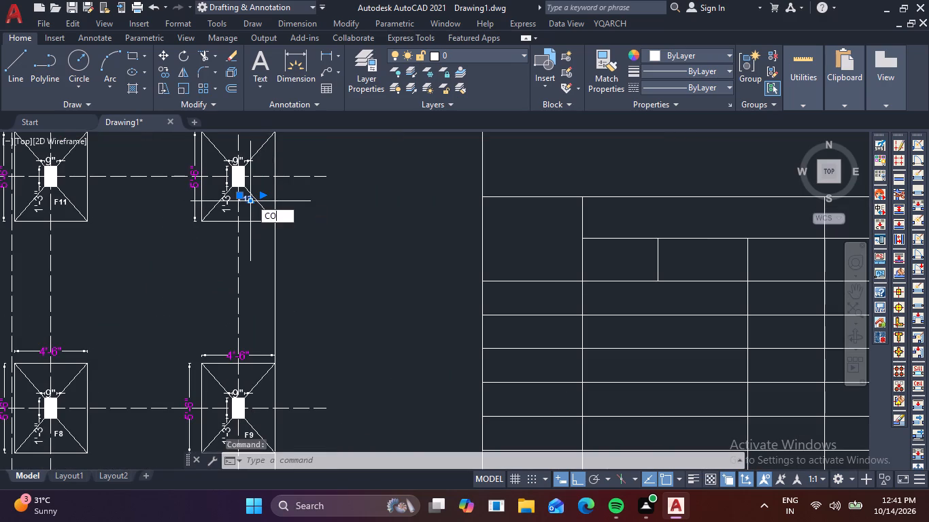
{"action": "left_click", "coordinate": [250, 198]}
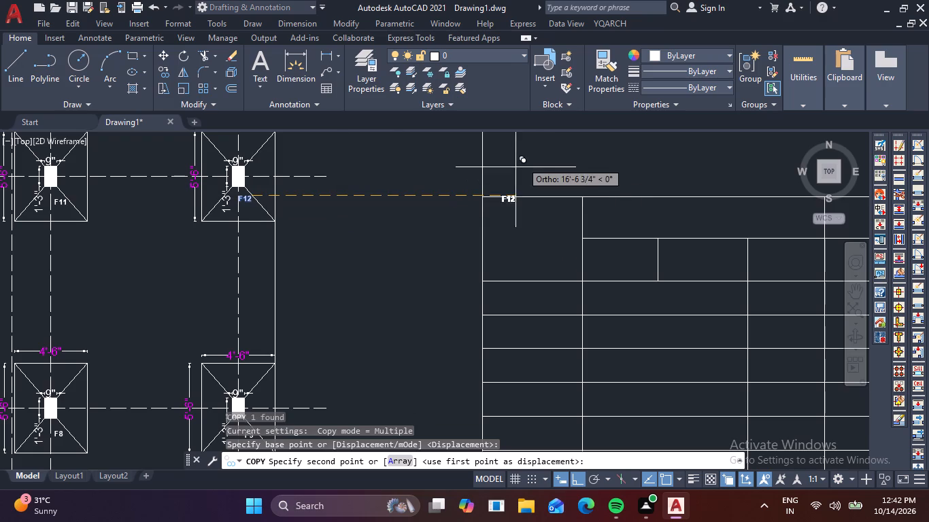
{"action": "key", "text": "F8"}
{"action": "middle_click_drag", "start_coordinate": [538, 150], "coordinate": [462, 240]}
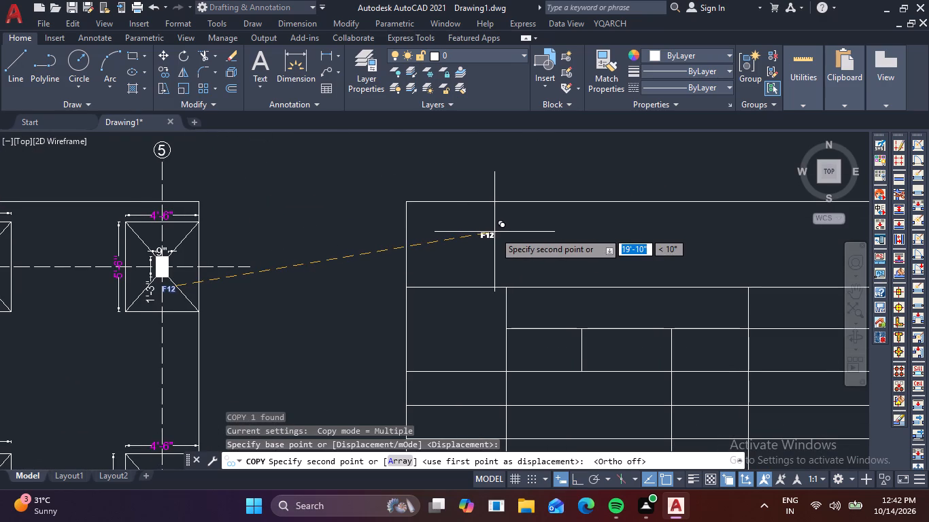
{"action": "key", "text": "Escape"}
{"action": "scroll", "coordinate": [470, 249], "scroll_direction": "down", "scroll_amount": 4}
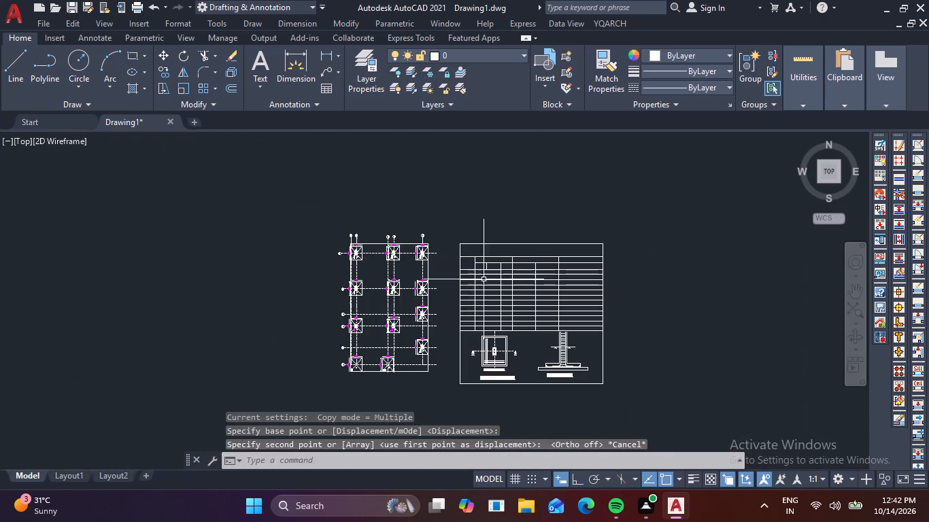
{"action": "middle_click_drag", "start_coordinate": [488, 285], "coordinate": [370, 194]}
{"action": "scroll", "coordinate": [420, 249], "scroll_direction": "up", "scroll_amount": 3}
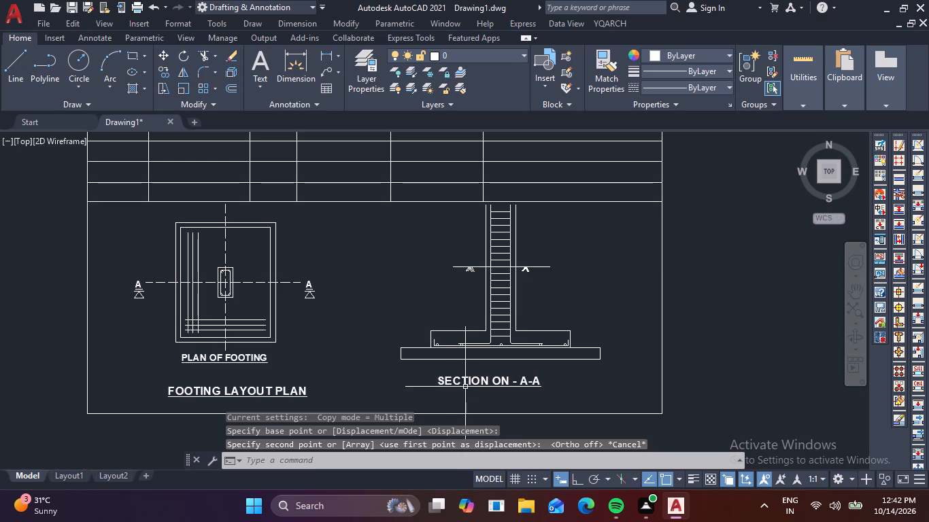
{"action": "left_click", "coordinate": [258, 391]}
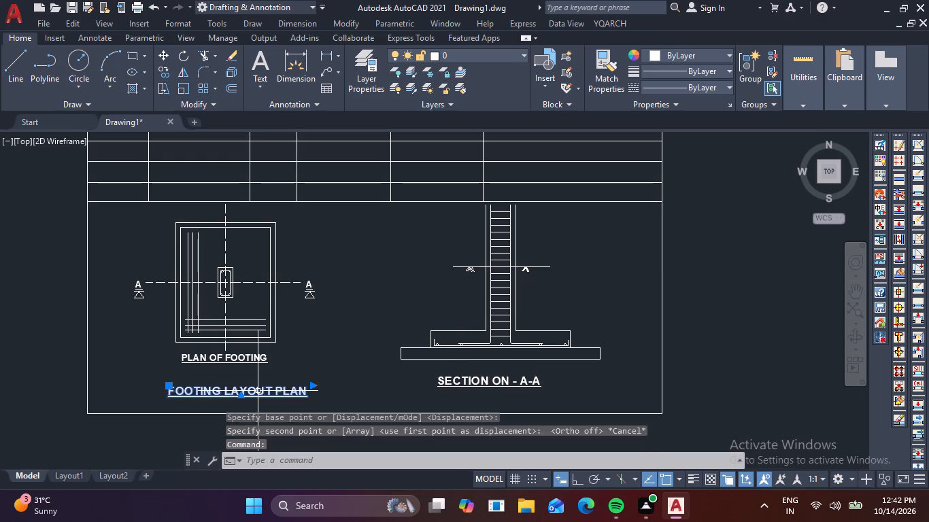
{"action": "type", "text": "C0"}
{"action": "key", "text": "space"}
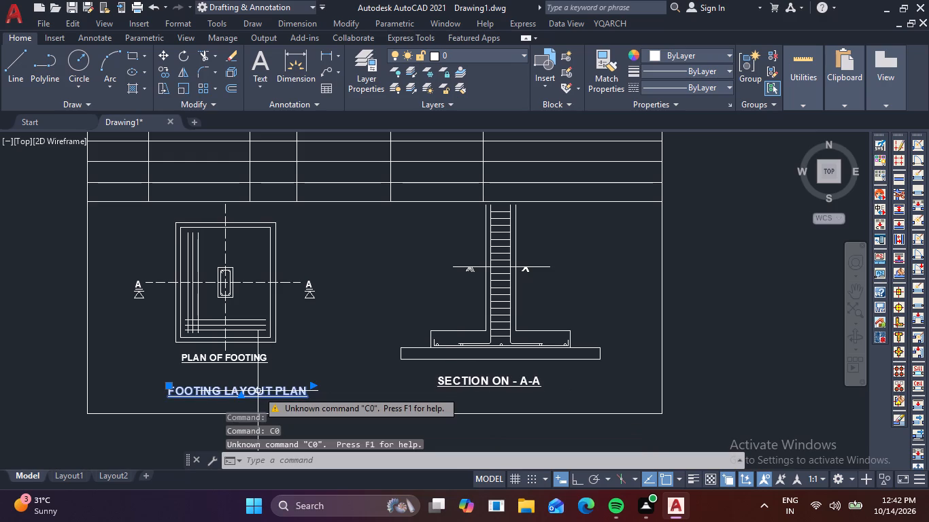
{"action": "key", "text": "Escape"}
Copy the FOOTING LAYOUT PLAN label from below the footing plan into the empty title row of the table.
{"action": "left_click", "coordinate": [247, 396]}
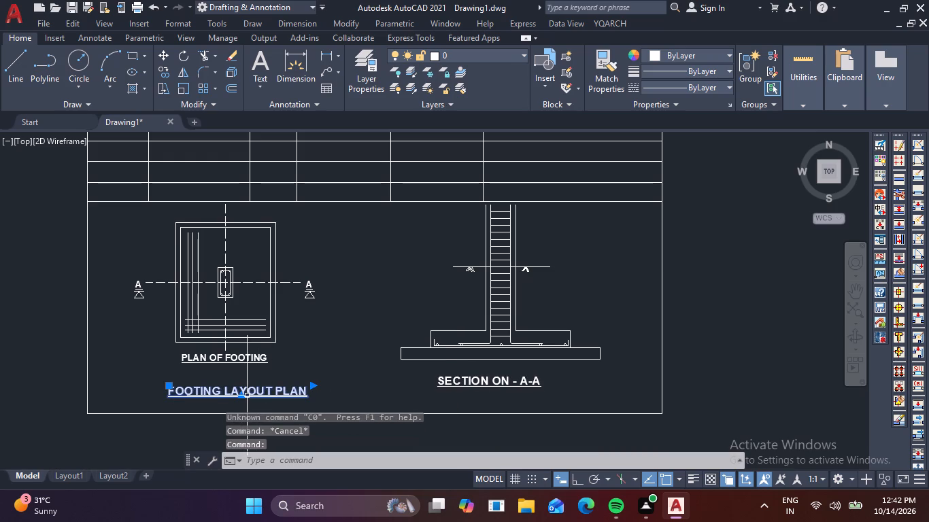
{"action": "type", "text": "CO"}
{"action": "key", "text": "space"}
{"action": "left_click", "coordinate": [247, 396]}
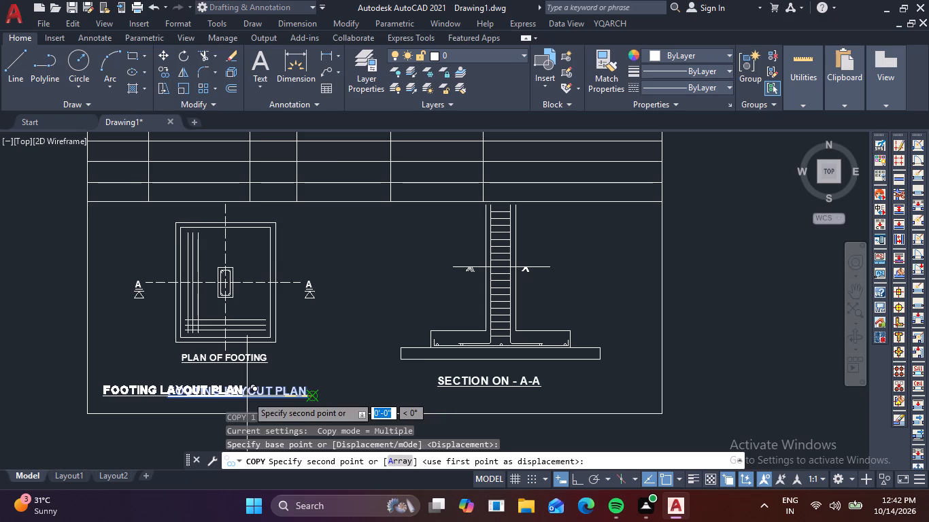
{"action": "scroll", "coordinate": [245, 198], "scroll_direction": "down", "scroll_amount": 2}
{"action": "middle_click_drag", "start_coordinate": [263, 221], "coordinate": [276, 391]}
{"action": "scroll", "coordinate": [246, 233], "scroll_direction": "up", "scroll_amount": 3}
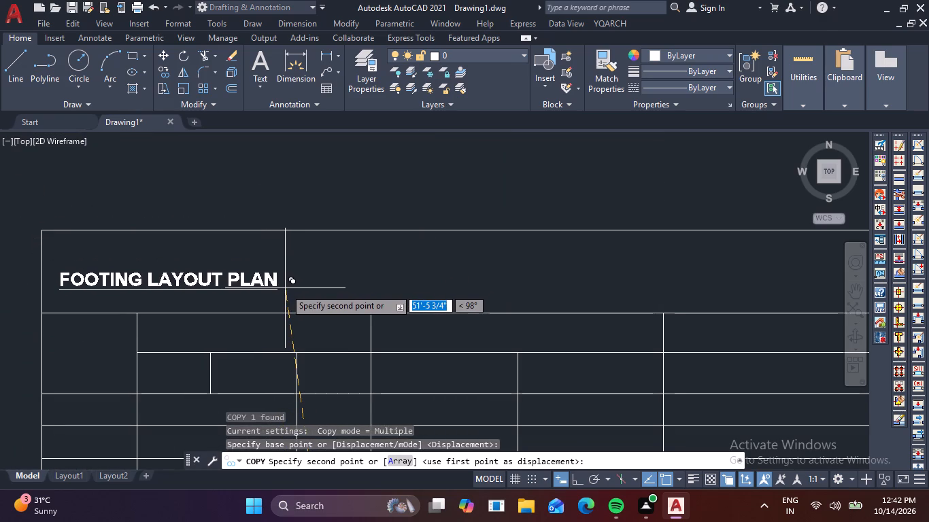
{"action": "left_click", "coordinate": [285, 288]}
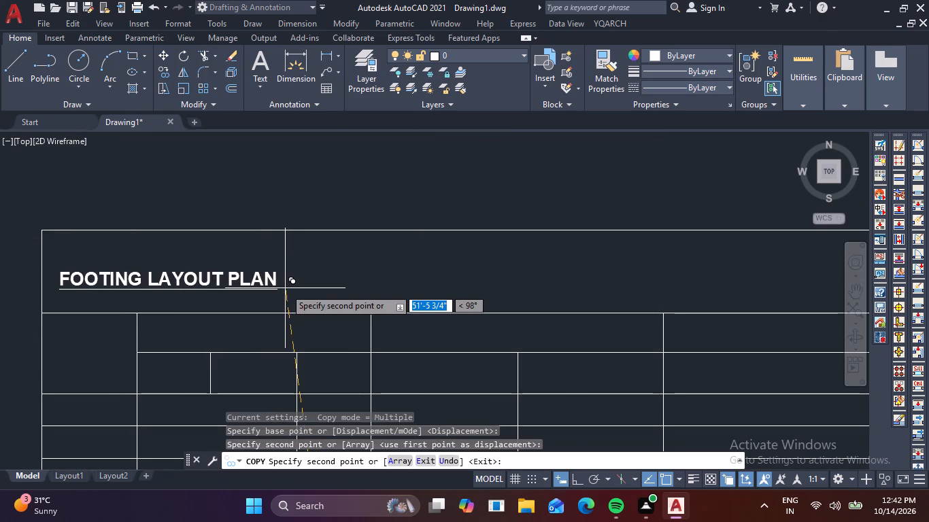
{"action": "key", "text": "Escape"}
Change the copied title text in the table's top row to FOOTING SHEDULE.
{"action": "double_click", "coordinate": [276, 283]}
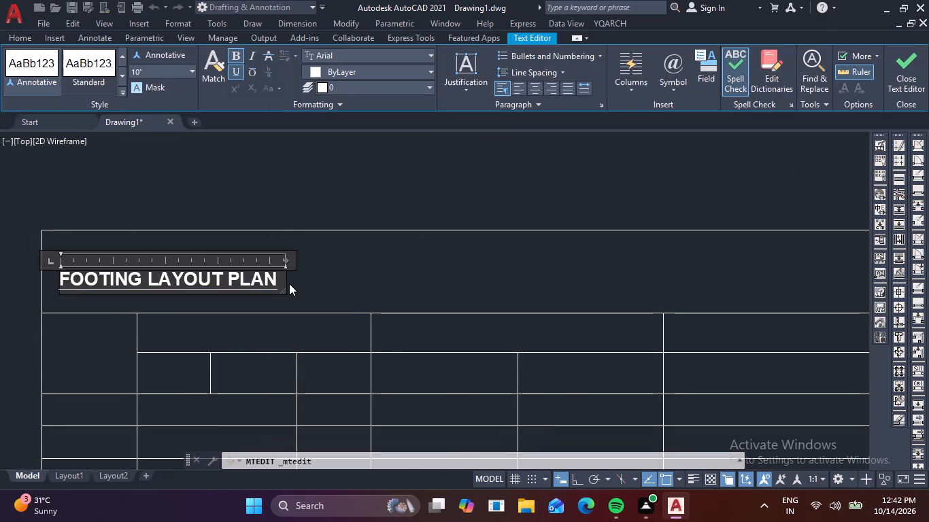
{"action": "key", "text": "BackSpace"}
{"action": "key", "text": "BackSpace"}
{"action": "key", "text": "BackSpace"}
{"action": "key", "text": "BackSpace"}
{"action": "key", "text": "BackSpace"}
{"action": "key", "text": "BackSpace"}
{"action": "key", "text": "BackSpace"}
{"action": "key", "text": "BackSpace"}
{"action": "key", "text": "BackSpace"}
{"action": "key", "text": "BackSpace"}
{"action": "key", "text": "BackSpace"}
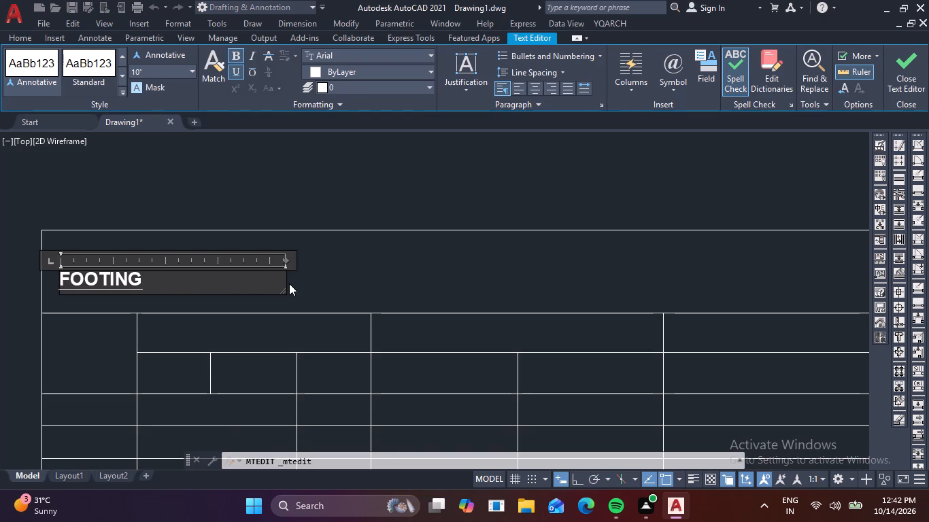
{"action": "key", "text": "s"}
{"action": "type", "text": "HEDU"}
{"action": "type", "text": "LE"}
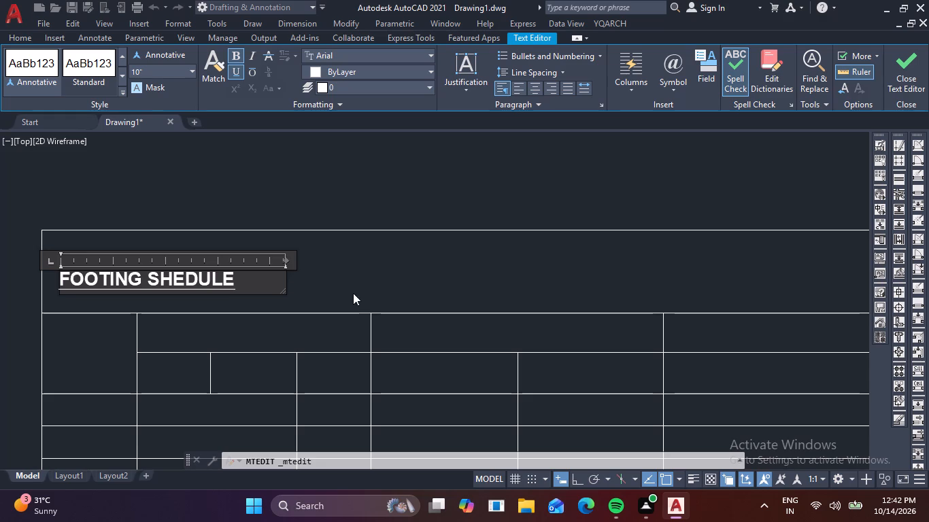
{"action": "left_click", "coordinate": [375, 295]}
Copy the PLAN OF FOOTING label from below the footing plan into the first header cell under the schedule title.
{"action": "scroll", "coordinate": [331, 314], "scroll_direction": "down", "scroll_amount": 3}
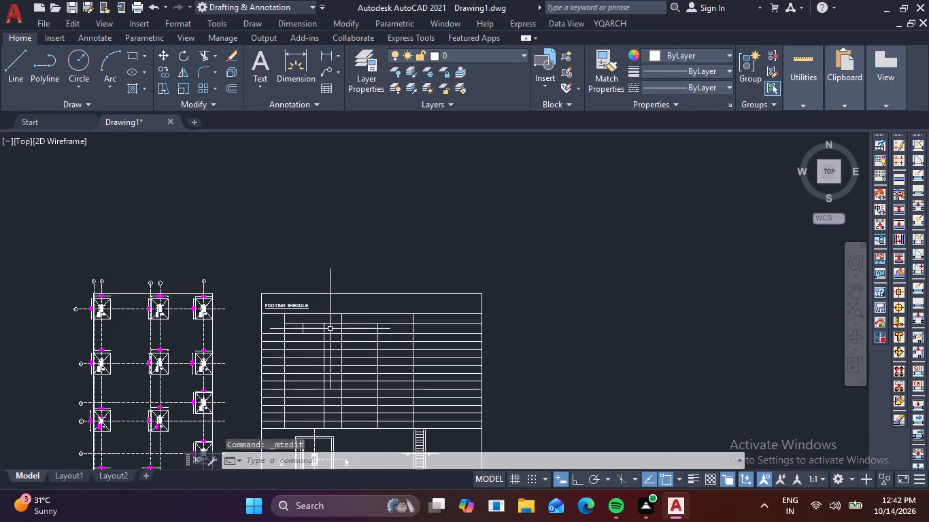
{"action": "scroll", "coordinate": [331, 332], "scroll_direction": "down", "scroll_amount": 1}
{"action": "middle_click_drag", "start_coordinate": [331, 383], "coordinate": [338, 316]}
{"action": "scroll", "coordinate": [328, 371], "scroll_direction": "up", "scroll_amount": 3}
{"action": "left_click", "coordinate": [336, 350]}
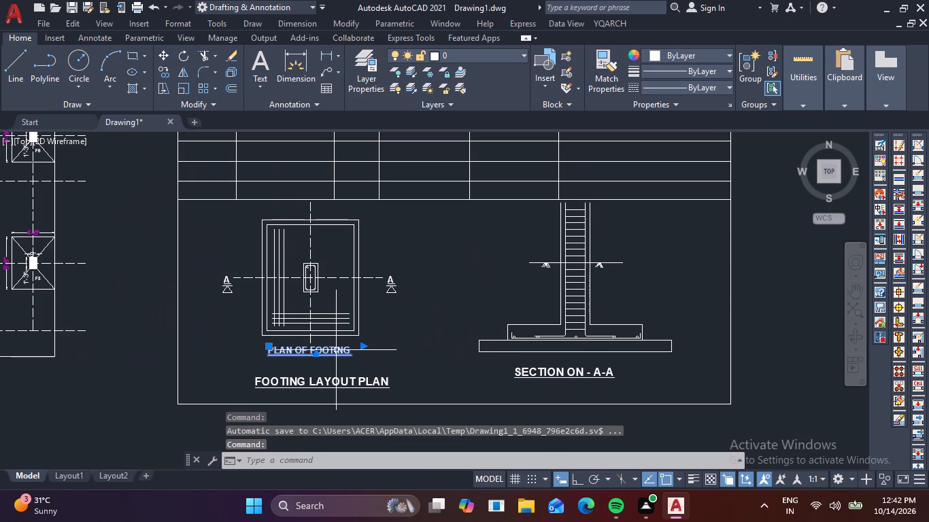
{"action": "type", "text": "CO"}
{"action": "key", "text": "space"}
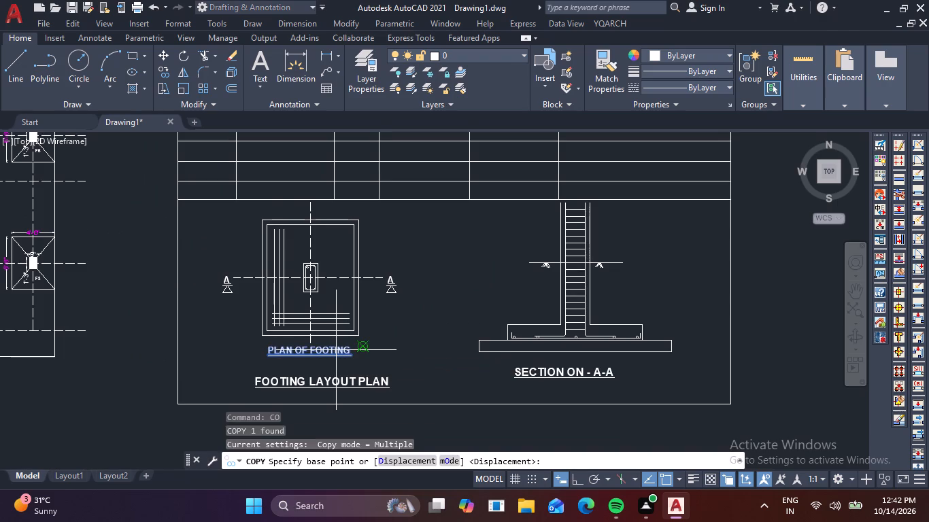
{"action": "left_click", "coordinate": [336, 350]}
{"action": "scroll", "coordinate": [354, 300], "scroll_direction": "down", "scroll_amount": 2}
{"action": "middle_click_drag", "start_coordinate": [365, 300], "coordinate": [337, 423]}
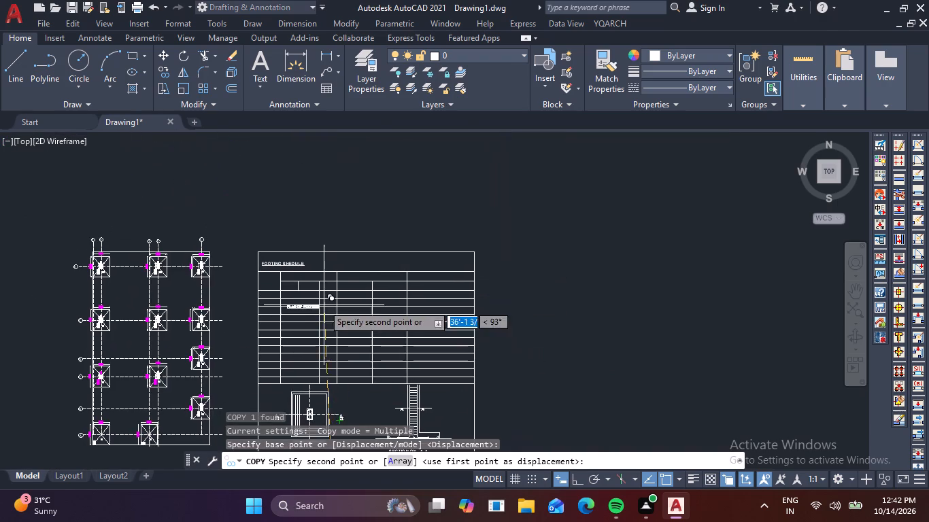
{"action": "scroll", "coordinate": [260, 284], "scroll_direction": "up", "scroll_amount": 3}
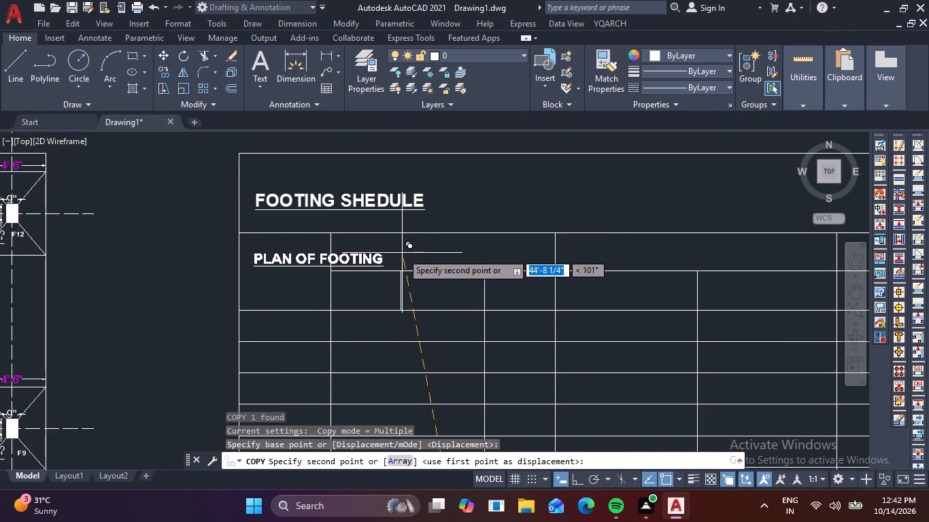
{"action": "left_click", "coordinate": [402, 253]}
{"action": "key", "text": "Escape"}
Replace the copied PLAN OF FOOTING text in the table's first header cell with NAME.
{"action": "double_click", "coordinate": [326, 263]}
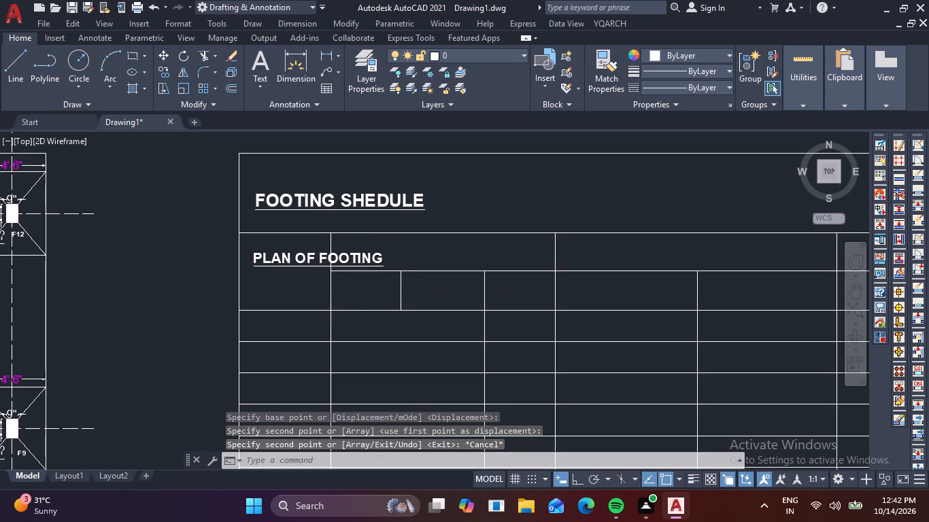
{"action": "double_click", "coordinate": [319, 257]}
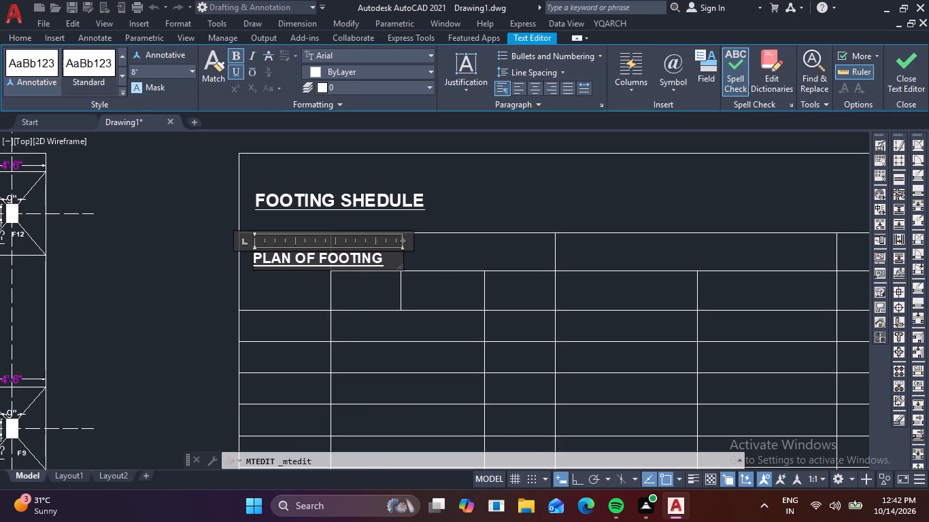
{"action": "key", "text": "Right"}
{"action": "key", "text": "Right"}
{"action": "key", "text": "Right"}
{"action": "key", "text": "Right"}
{"action": "key", "text": "Right"}
{"action": "key", "text": "Right"}
{"action": "key", "text": "Right"}
{"action": "key", "text": "Right"}
{"action": "key", "text": "Right"}
{"action": "key", "text": "Right"}
{"action": "key", "text": "Right"}
{"action": "key", "text": "Right"}
{"action": "key", "text": "Right"}
{"action": "key", "text": "Right"}
{"action": "key", "text": "Right"}
{"action": "key", "text": "Right"}
{"action": "key", "text": "Right"}
{"action": "key", "text": "Right"}
{"action": "key", "text": "Right"}
{"action": "key", "text": "BackSpace"}
{"action": "key", "text": "BackSpace"}
{"action": "key", "text": "BackSpace"}
{"action": "key", "text": "BackSpace"}
{"action": "key", "text": "BackSpace"}
{"action": "key", "text": "BackSpace"}
{"action": "key", "text": "BackSpace"}
{"action": "key", "text": "BackSpace"}
{"action": "key", "text": "BackSpace"}
{"action": "key", "text": "BackSpace"}
{"action": "key", "text": "BackSpace"}
{"action": "key", "text": "BackSpace"}
{"action": "key", "text": "BackSpace"}
{"action": "key", "text": "BackSpace"}
{"action": "key", "text": "BackSpace"}
{"action": "key", "text": "BackSpace"}
{"action": "key", "text": "BackSpace"}
{"action": "key", "text": "BackSpace"}
{"action": "key", "text": "BackSpace"}
{"action": "key", "text": "BackSpace"}
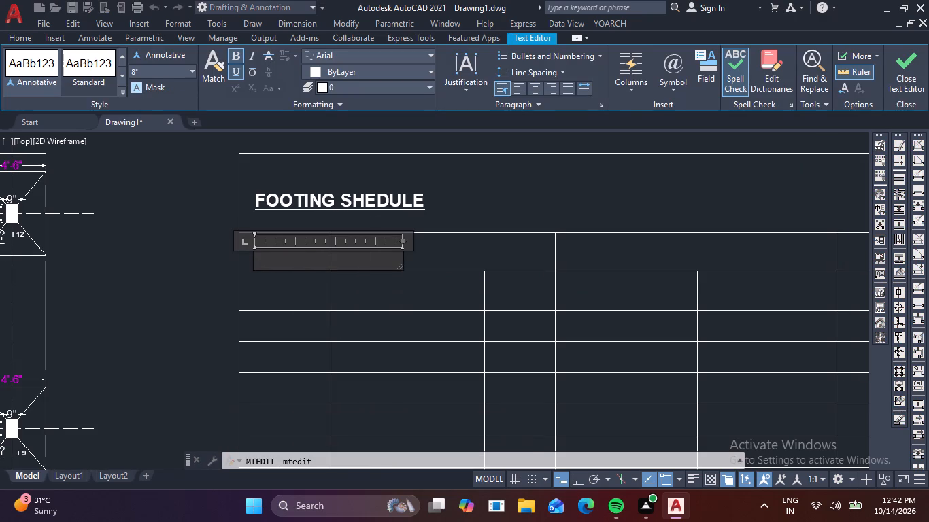
{"action": "type", "text": "NAME"}
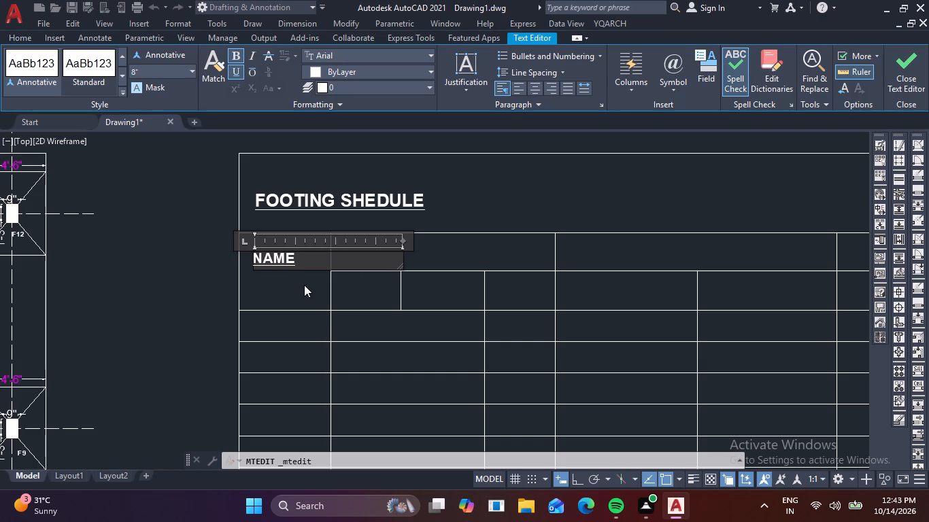
Remove the underline from the NAME header text, keeping it bold.
{"action": "left_click_drag", "start_coordinate": [314, 253], "coordinate": [173, 272]}
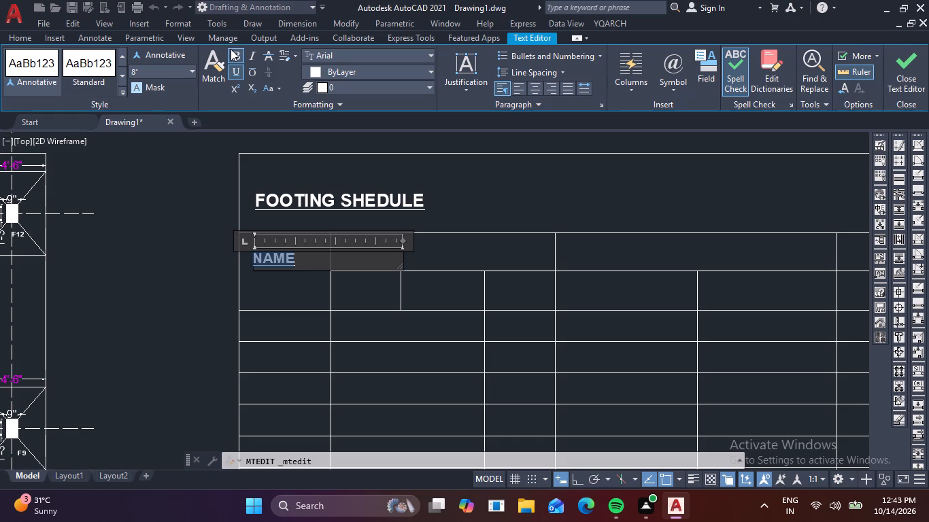
{"action": "left_click", "coordinate": [231, 49]}
{"action": "left_click", "coordinate": [235, 58]}
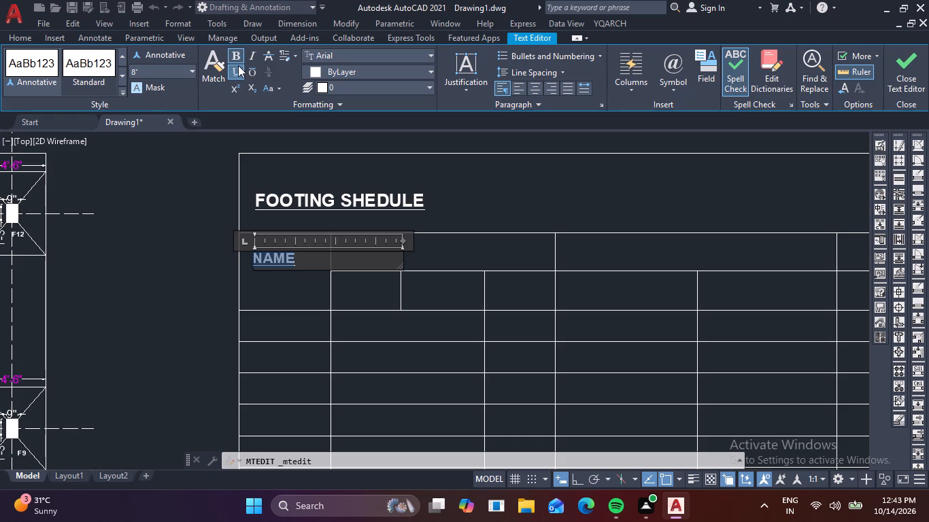
{"action": "left_click", "coordinate": [238, 65]}
{"action": "left_click", "coordinate": [305, 300]}
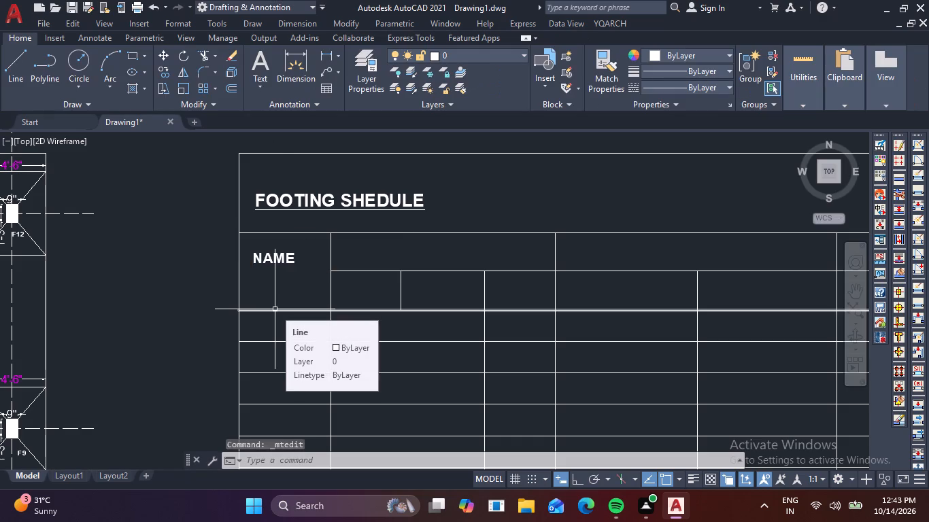
Copy the NAME text into the other three cells of the upper header row, roughly level with the original.
{"action": "left_click", "coordinate": [283, 256]}
{"action": "type", "text": "CO"}
{"action": "key", "text": "space"}
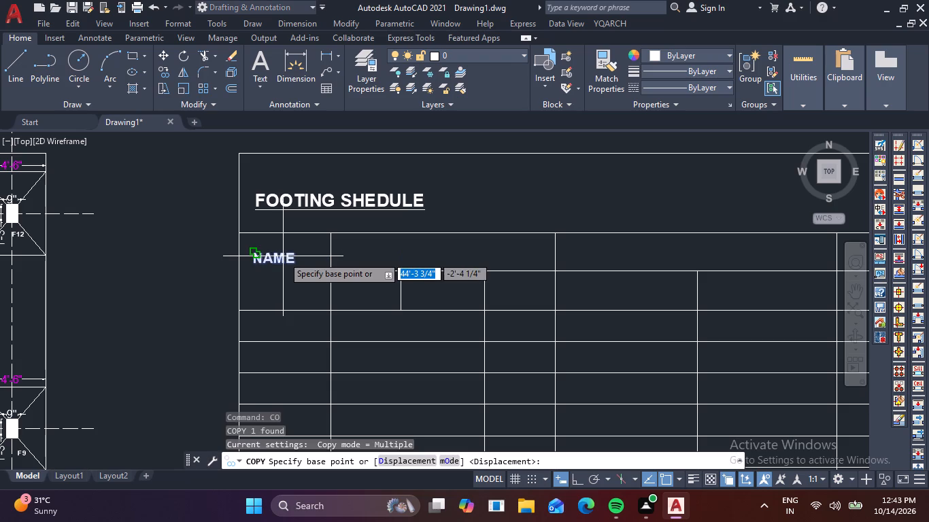
{"action": "left_click", "coordinate": [256, 260]}
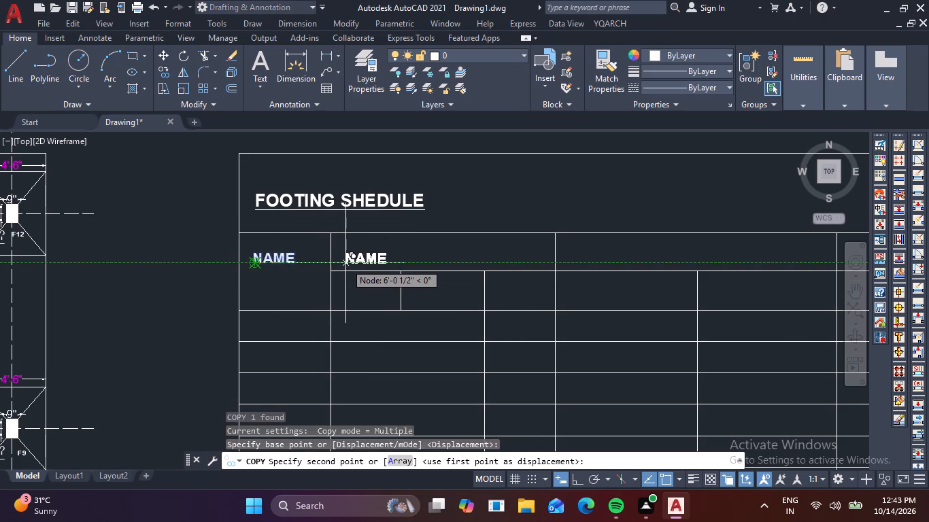
{"action": "left_click", "coordinate": [345, 263]}
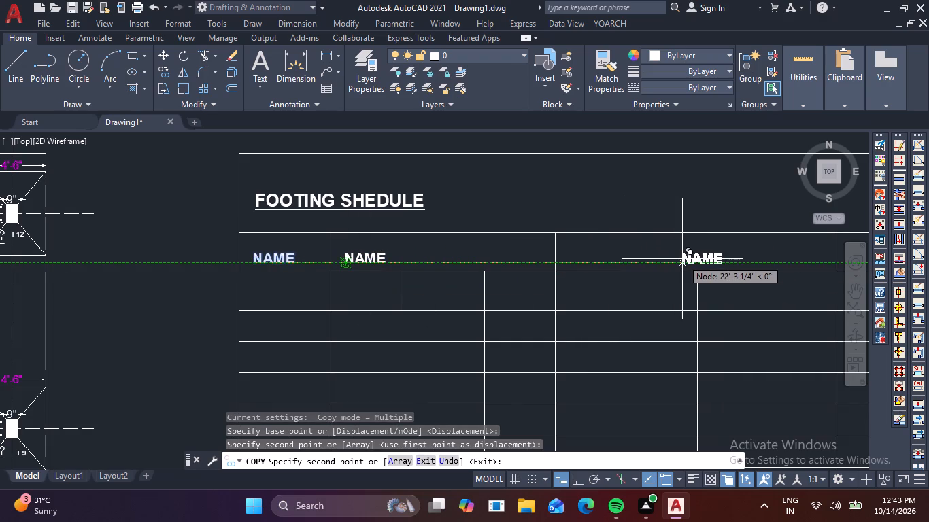
{"action": "left_click", "coordinate": [682, 259]}
{"action": "middle_click_drag", "start_coordinate": [647, 274], "coordinate": [190, 324]}
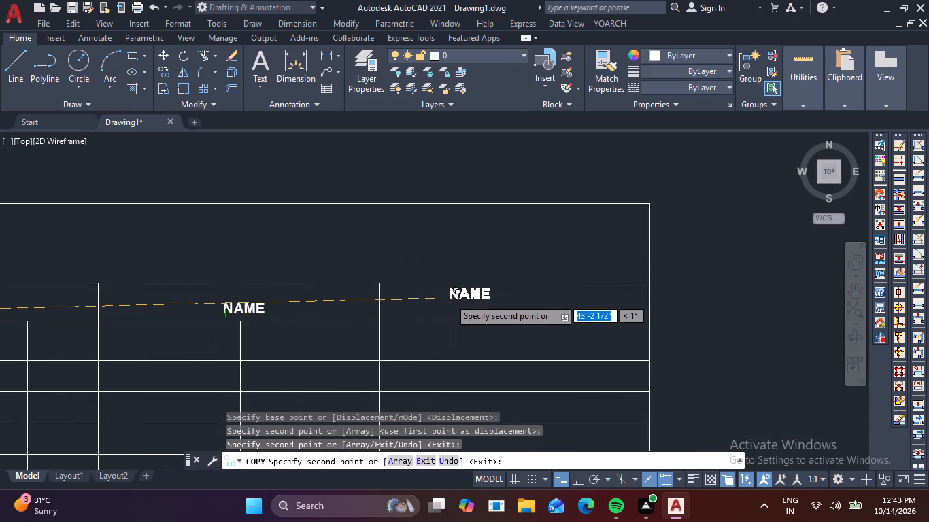
{"action": "scroll", "coordinate": [454, 309], "scroll_direction": "down", "scroll_amount": 1}
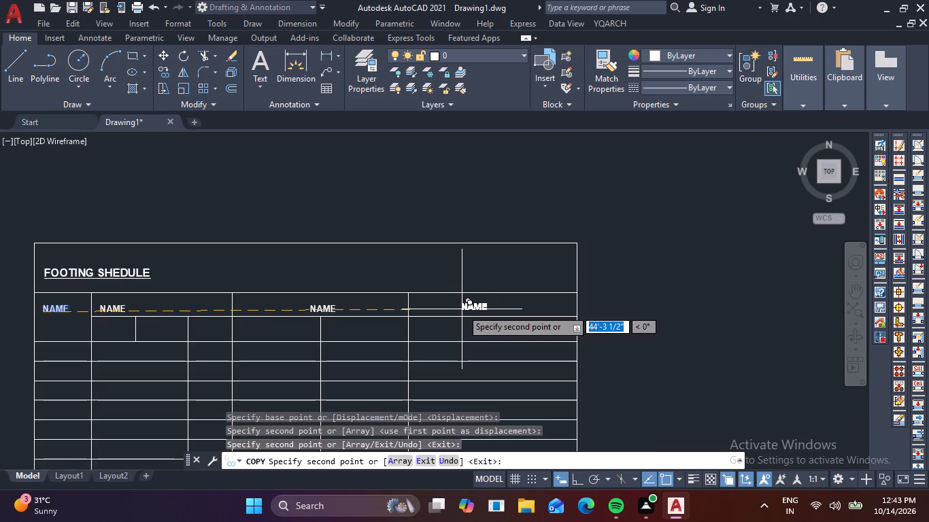
{"action": "middle_click_drag", "start_coordinate": [462, 309], "coordinate": [396, 327]}
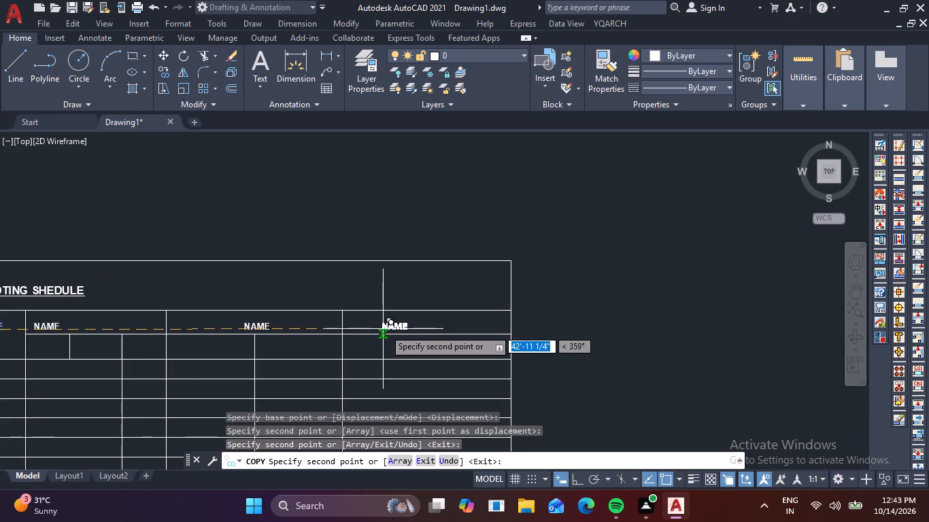
{"action": "scroll", "coordinate": [389, 329], "scroll_direction": "up", "scroll_amount": 1}
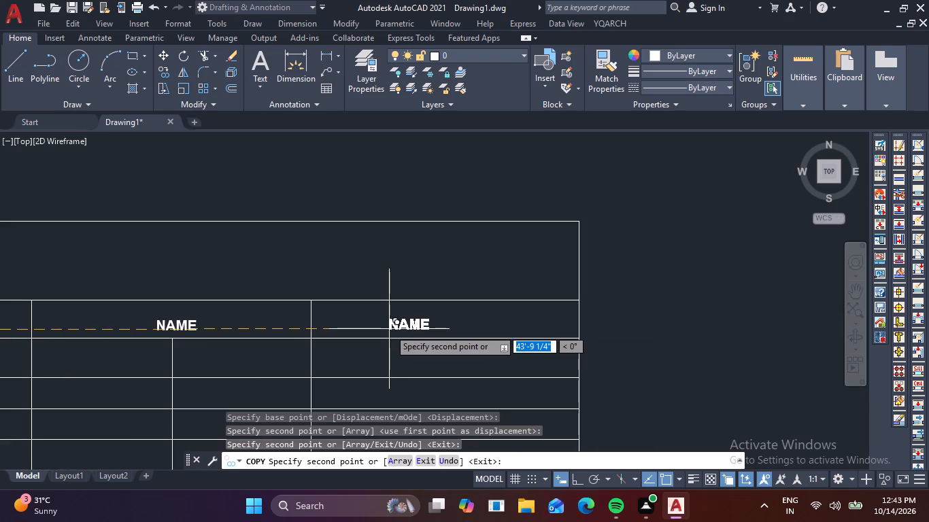
{"action": "left_click", "coordinate": [389, 329]}
Place further NAME copies in the five sub-header cells, three under the second header and two under the third.
{"action": "scroll", "coordinate": [352, 407], "scroll_direction": "down", "scroll_amount": 1}
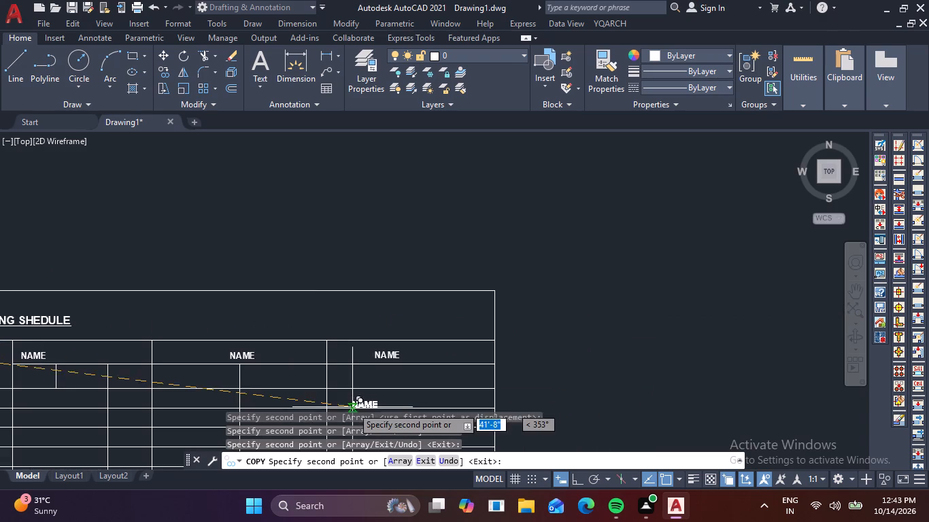
{"action": "middle_click_drag", "start_coordinate": [369, 396], "coordinate": [487, 328]}
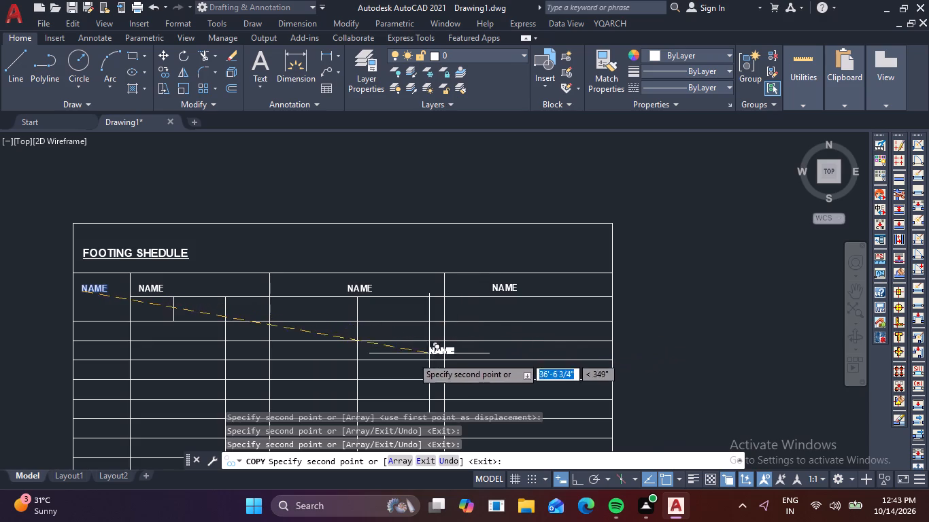
{"action": "middle_click_drag", "start_coordinate": [302, 370], "coordinate": [403, 369]}
{"action": "scroll", "coordinate": [231, 326], "scroll_direction": "up", "scroll_amount": 3}
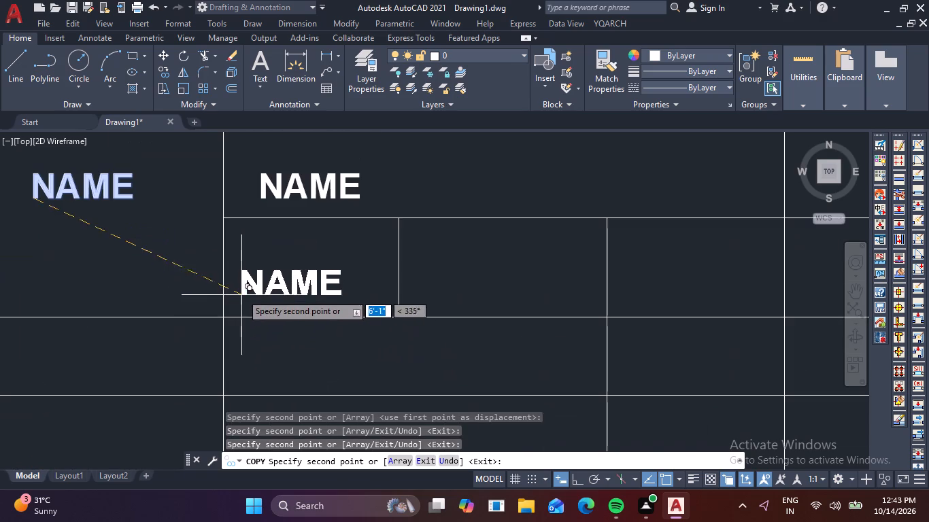
{"action": "left_click", "coordinate": [288, 279]}
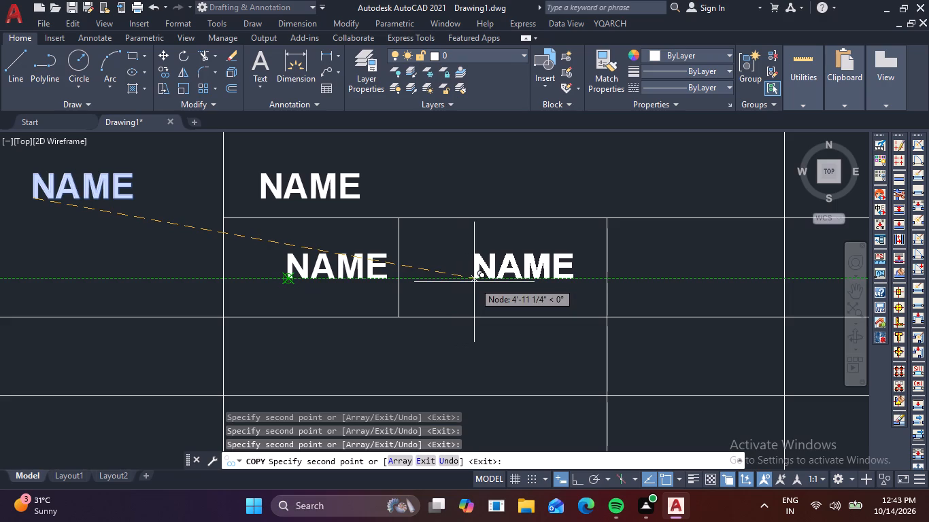
{"action": "left_click", "coordinate": [474, 282]}
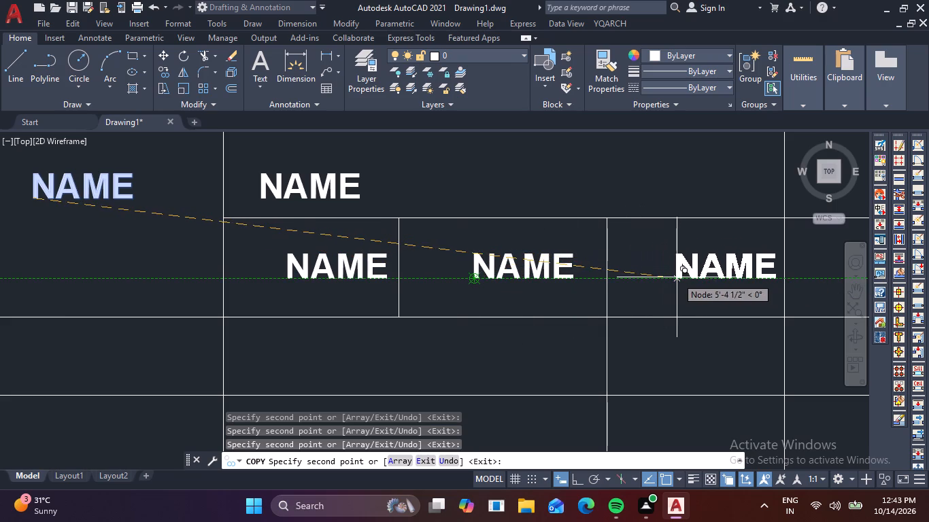
{"action": "left_click", "coordinate": [678, 277]}
{"action": "middle_click_drag", "start_coordinate": [632, 292], "coordinate": [0, 445]}
{"action": "scroll", "coordinate": [364, 389], "scroll_direction": "down", "scroll_amount": 3}
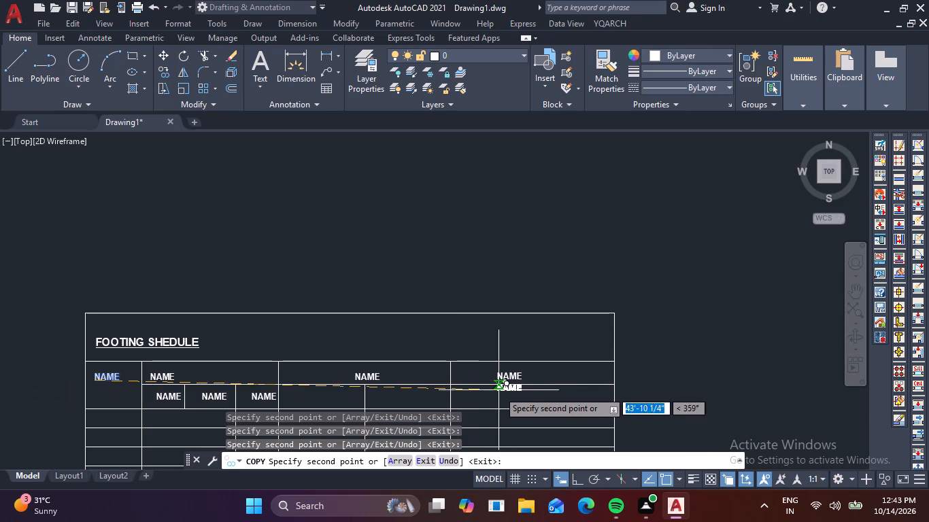
{"action": "middle_click_drag", "start_coordinate": [388, 404], "coordinate": [428, 335]}
{"action": "scroll", "coordinate": [324, 324], "scroll_direction": "up", "scroll_amount": 2}
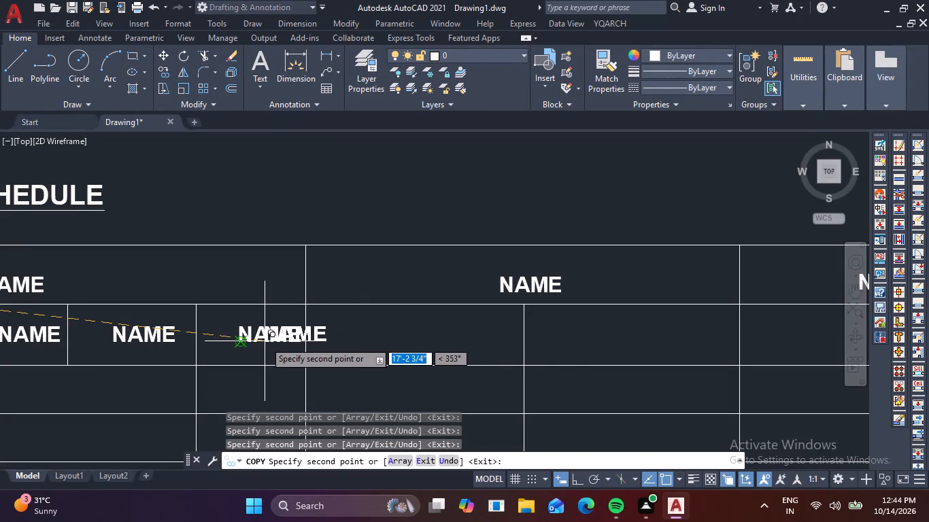
{"action": "left_click", "coordinate": [358, 341]}
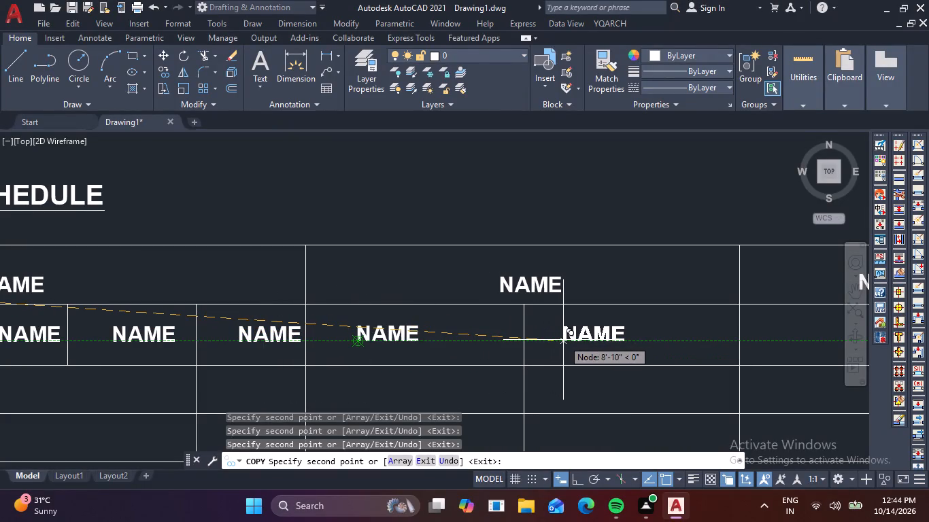
{"action": "left_click", "coordinate": [563, 340]}
{"action": "middle_click_drag", "start_coordinate": [492, 375], "coordinate": [364, 408]}
{"action": "key", "text": "Escape"}
Change the NAME text in the second upper header cell, above the three sub-columns, to FOOTING SIZE.
{"action": "scroll", "coordinate": [360, 411], "scroll_direction": "down", "scroll_amount": 2}
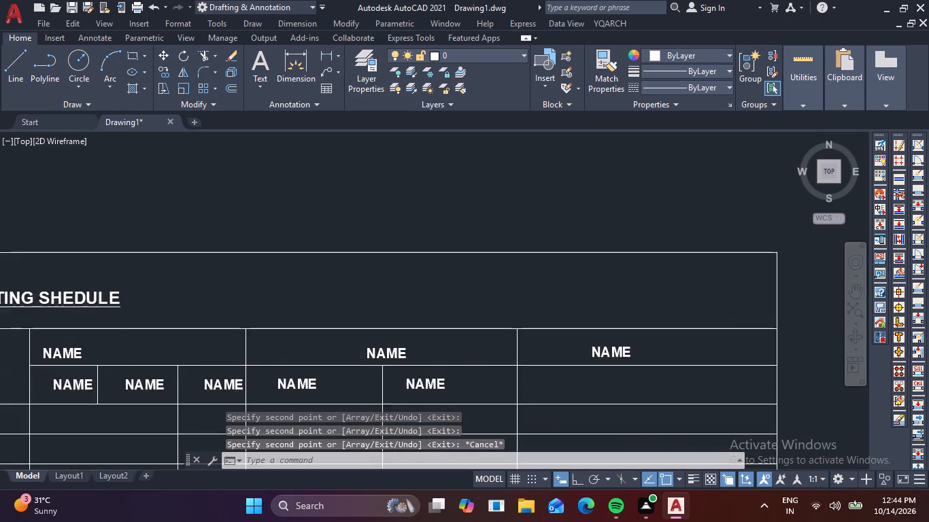
{"action": "middle_click_drag", "start_coordinate": [369, 398], "coordinate": [427, 324]}
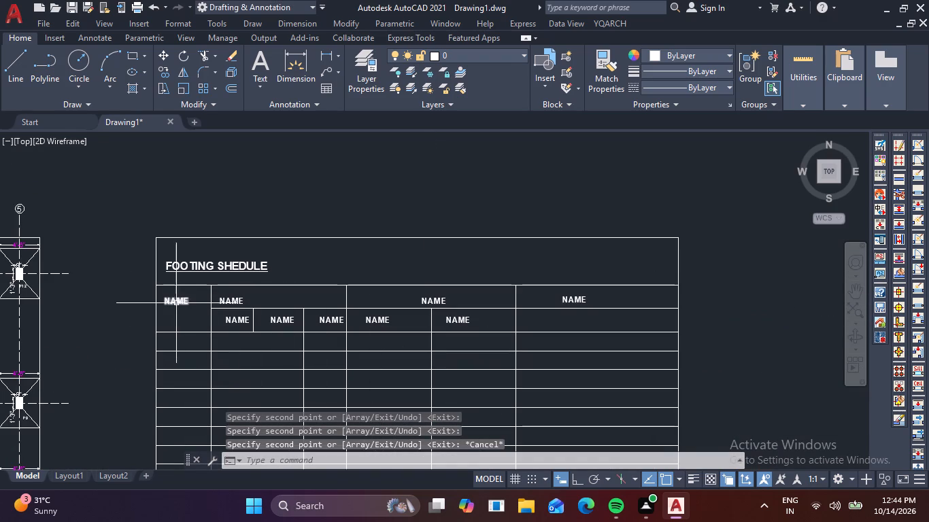
{"action": "double_click", "coordinate": [244, 303]}
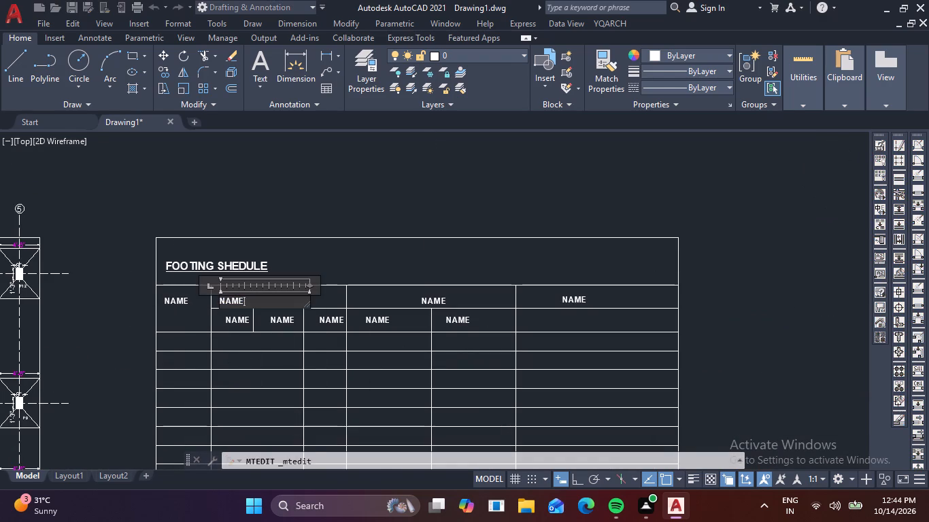
{"action": "key", "text": "BackSpace"}
{"action": "key", "text": "BackSpace"}
{"action": "key", "text": "BackSpace"}
{"action": "key", "text": "BackSpace"}
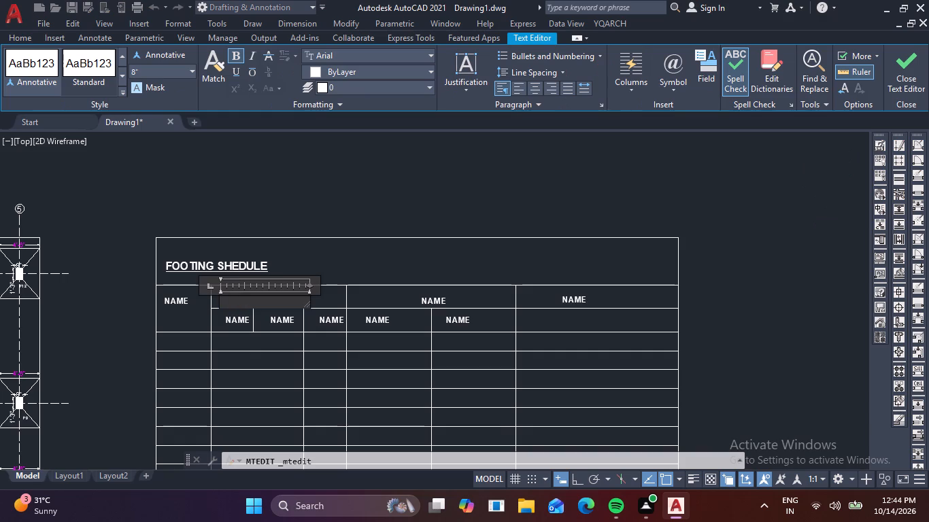
{"action": "type", "text": "FOOTI"}
{"action": "type", "text": "NG"}
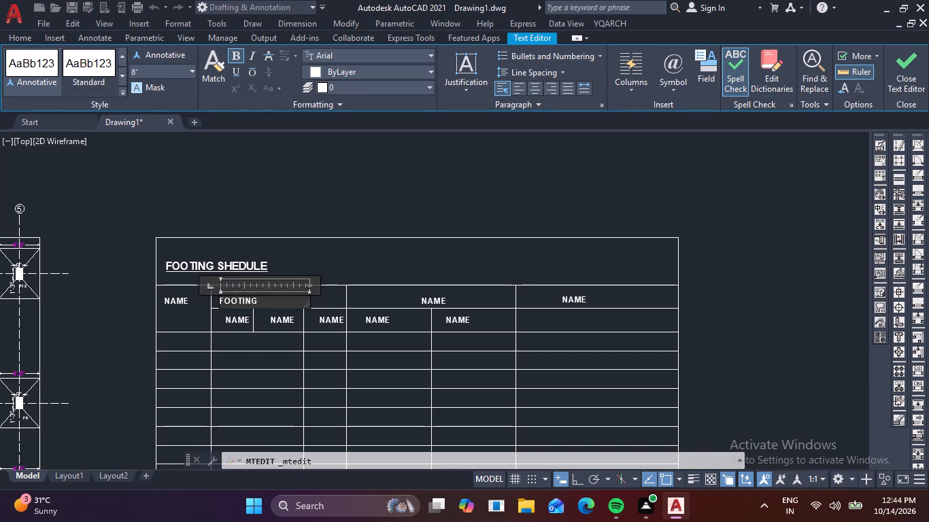
{"action": "key", "text": "space"}
{"action": "type", "text": "SI"}
{"action": "type", "text": "ZE"}
Change the NAME text in the third upper header cell, above the two sub-columns, to STEEL.
{"action": "left_click", "coordinate": [443, 296]}
{"action": "double_click", "coordinate": [443, 301]}
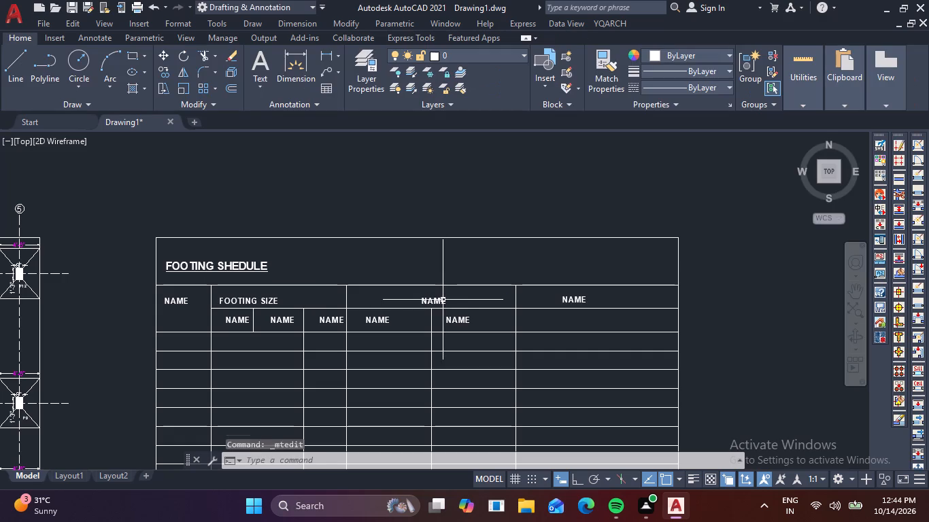
{"action": "left_click", "coordinate": [466, 302]}
{"action": "key", "text": "BackSpace"}
{"action": "key", "text": "BackSpace"}
{"action": "key", "text": "BackSpace"}
{"action": "key", "text": "BackSpace"}
{"action": "key", "text": "BackSpace"}
{"action": "key", "text": "BackSpace"}
{"action": "key", "text": "BackSpace"}
{"action": "key", "text": "BackSpace"}
{"action": "key", "text": "BackSpace"}
{"action": "key", "text": "BackSpace"}
{"action": "key", "text": "BackSpace"}
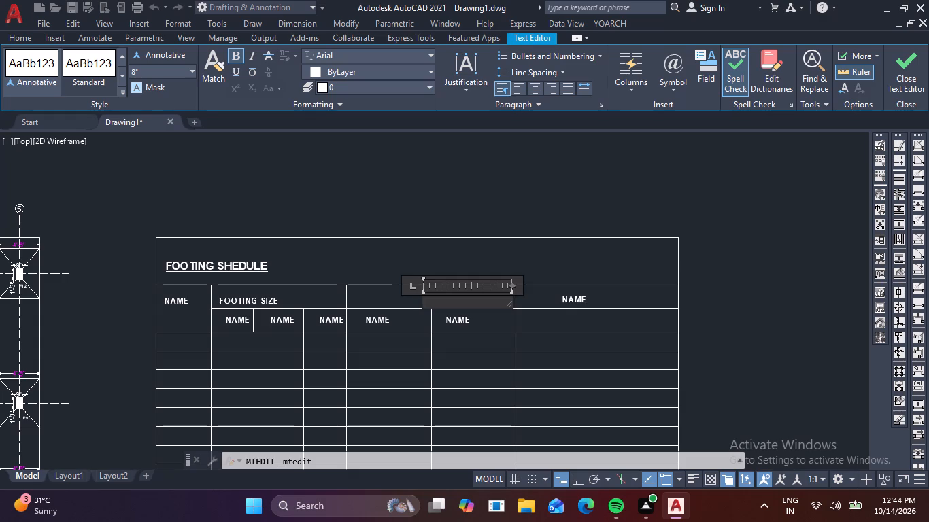
{"action": "type", "text": "STEEL"}
{"action": "left_click", "coordinate": [576, 294]}
Change the NAME text in the last upper header cell to REMARK.
{"action": "double_click", "coordinate": [584, 298]}
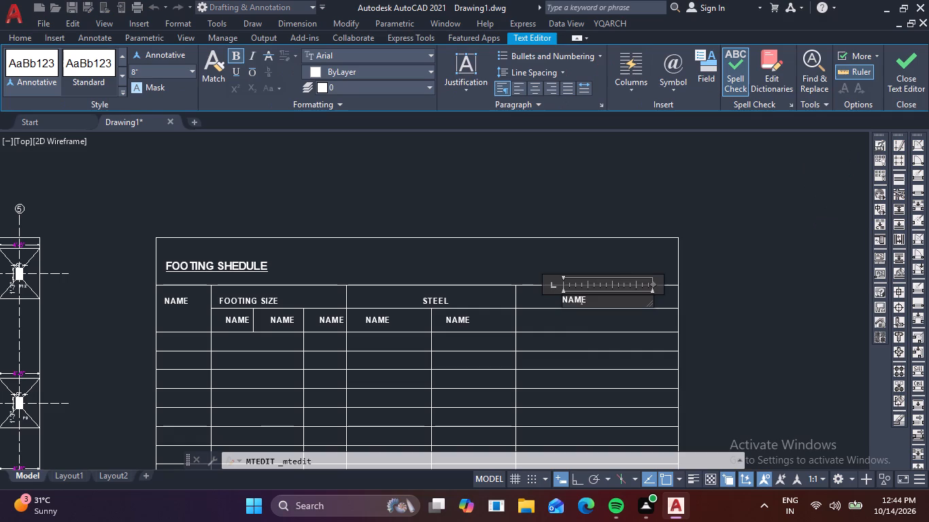
{"action": "key", "text": "Right"}
{"action": "key", "text": "BackSpace"}
{"action": "key", "text": "BackSpace"}
{"action": "key", "text": "BackSpace"}
{"action": "key", "text": "BackSpace"}
{"action": "key", "text": "BackSpace"}
{"action": "key", "text": "BackSpace"}
{"action": "key", "text": "BackSpace"}
{"action": "key", "text": "BackSpace"}
{"action": "key", "text": "BackSpace"}
{"action": "type", "text": "REMARK"}
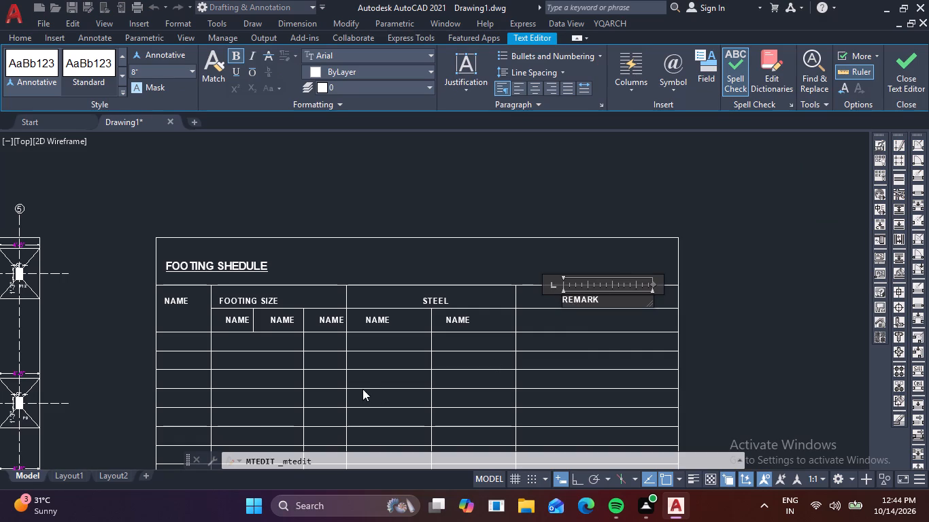
{"action": "left_click", "coordinate": [430, 342]}
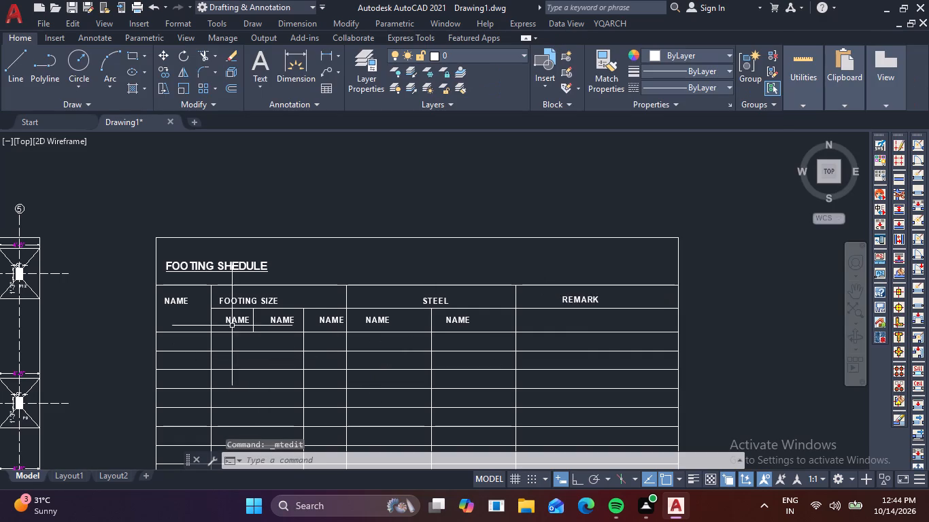
Change the NAME text in the first sub-header cell under FOOTING SIZE to L.
{"action": "double_click", "coordinate": [235, 322]}
{"action": "left_click", "coordinate": [260, 320]}
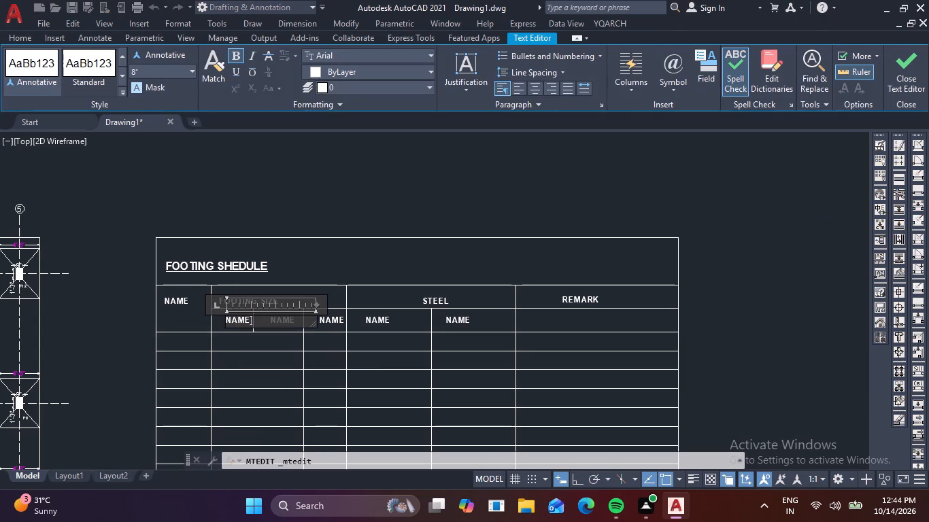
{"action": "key", "text": "BackSpace"}
{"action": "key", "text": "BackSpace"}
{"action": "key", "text": "BackSpace"}
{"action": "key", "text": "BackSpace"}
{"action": "key", "text": "BackSpace"}
{"action": "key", "text": "BackSpace"}
{"action": "key", "text": "BackSpace"}
{"action": "key", "text": "BackSpace"}
{"action": "key", "text": "BackSpace"}
{"action": "key", "text": "BackSpace"}
{"action": "key", "text": "l"}
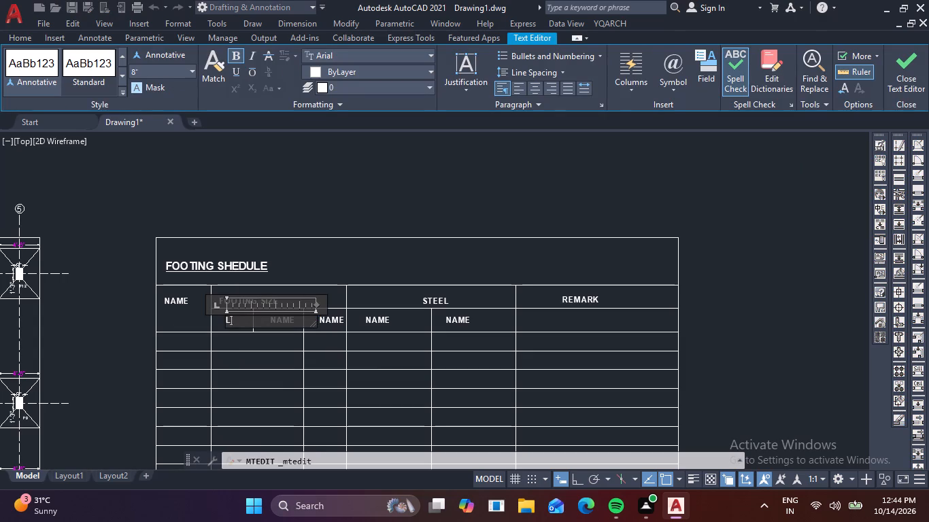
{"action": "left_click", "coordinate": [304, 366]}
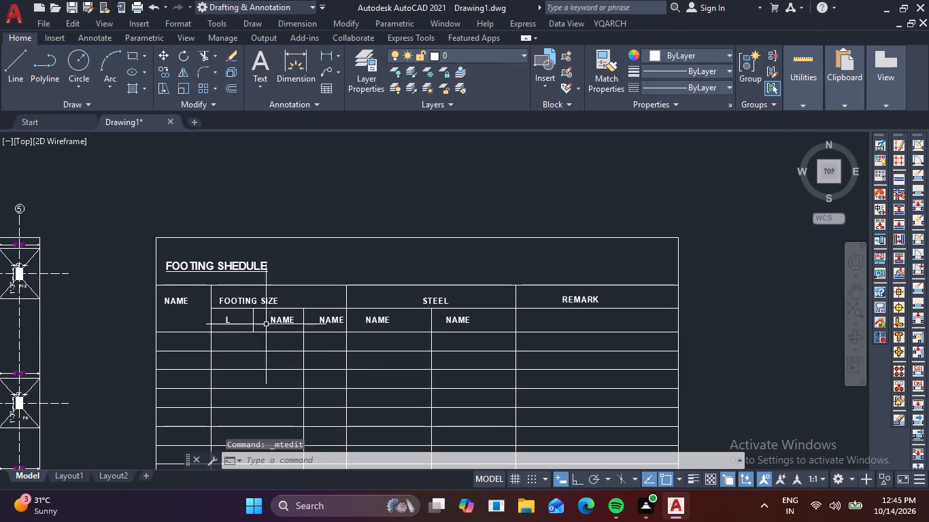
Change the NAME text in the second sub-header cell under FOOTING SIZE to B.
{"action": "double_click", "coordinate": [291, 321]}
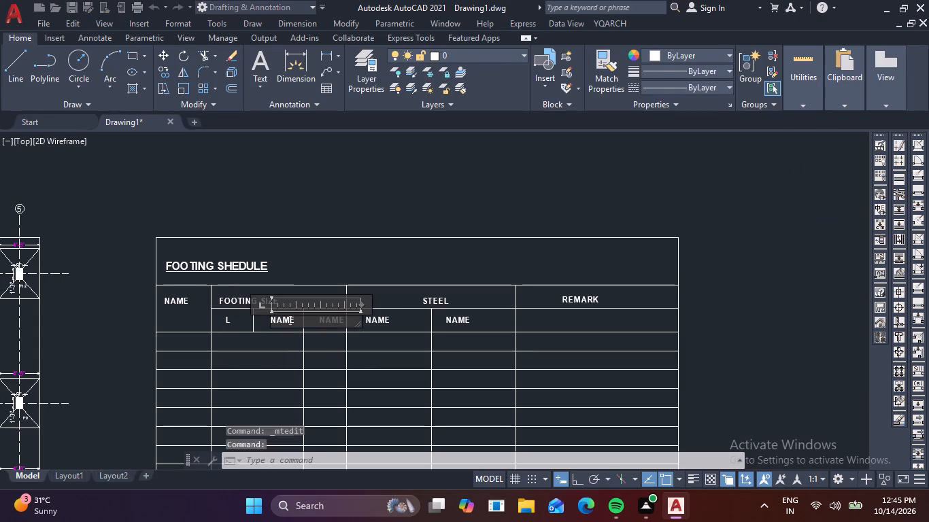
{"action": "key", "text": "Right"}
{"action": "key", "text": "BackSpace"}
{"action": "key", "text": "BackSpace"}
{"action": "key", "text": "BackSpace"}
{"action": "key", "text": "BackSpace"}
{"action": "key", "text": "BackSpace"}
{"action": "key", "text": "BackSpace"}
{"action": "key", "text": "BackSpace"}
{"action": "key", "text": "BackSpace"}
{"action": "key", "text": "BackSpace"}
{"action": "key", "text": "BackSpace"}
{"action": "key", "text": "BackSpace"}
{"action": "key", "text": "BackSpace"}
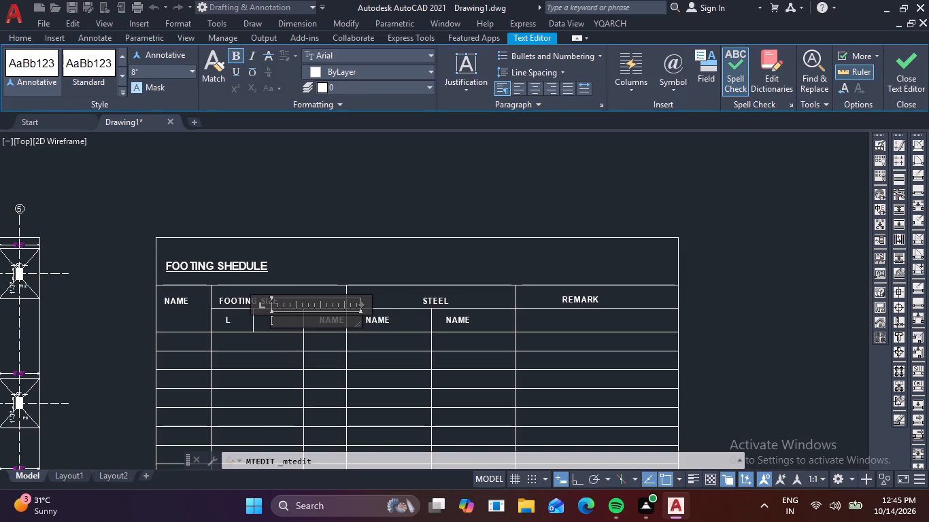
{"action": "key", "text": "b"}
{"action": "left_click", "coordinate": [307, 345]}
Change the NAME text in the third sub-header cell under FOOTING SIZE to D.
{"action": "left_click", "coordinate": [333, 307]}
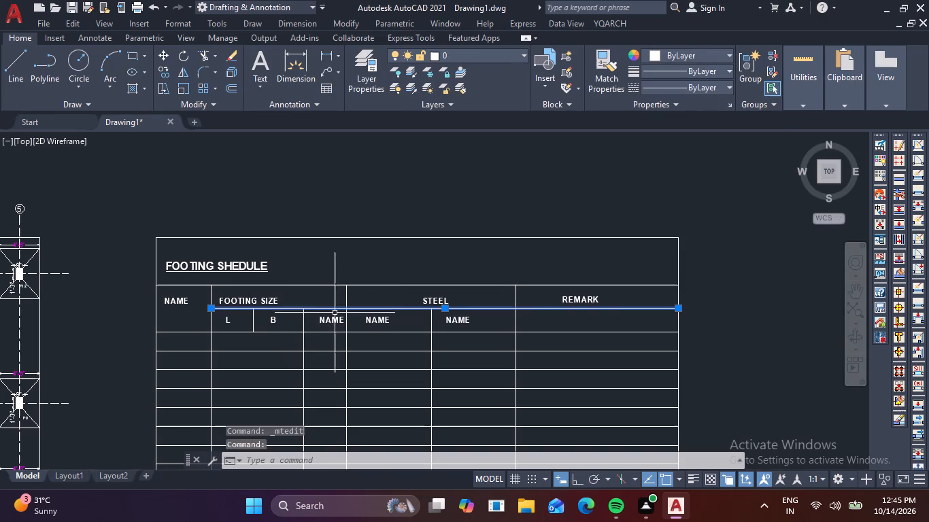
{"action": "key", "text": "Escape"}
{"action": "double_click", "coordinate": [338, 319]}
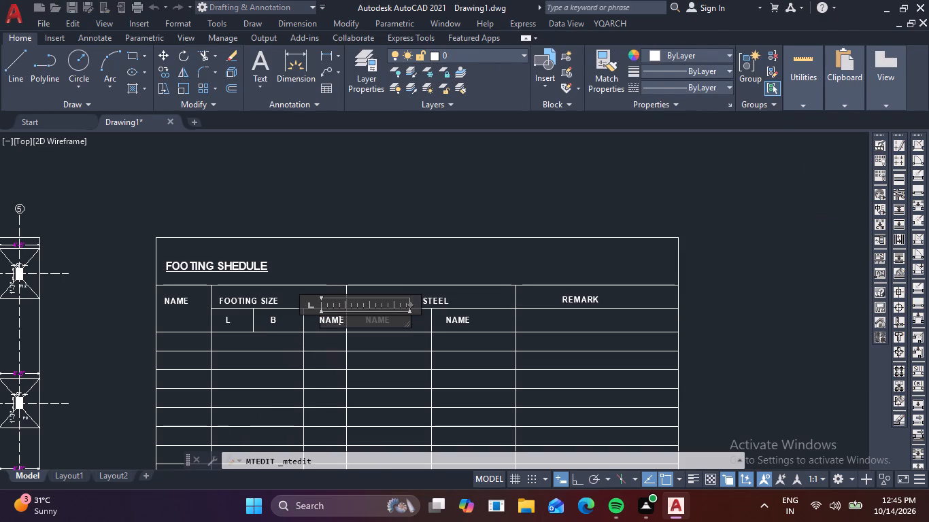
{"action": "key", "text": "Right"}
{"action": "key", "text": "BackSpace"}
{"action": "key", "text": "BackSpace"}
{"action": "key", "text": "BackSpace"}
{"action": "key", "text": "BackSpace"}
{"action": "key", "text": "BackSpace"}
{"action": "key", "text": "BackSpace"}
{"action": "key", "text": "BackSpace"}
{"action": "key", "text": "BackSpace"}
{"action": "key", "text": "BackSpace"}
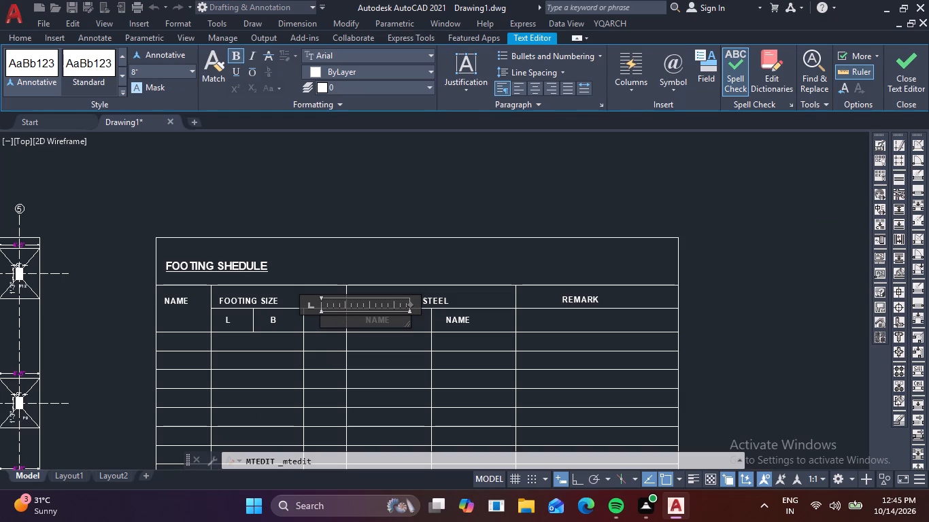
{"action": "key", "text": "d"}
{"action": "left_click", "coordinate": [392, 382]}
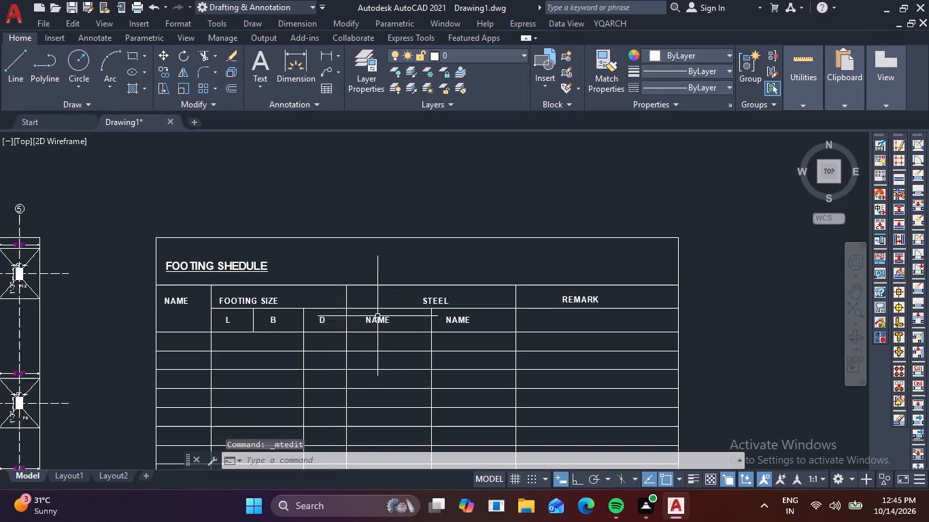
Change the NAME text in the first sub-header cell under STEEL to "short bar".
{"action": "double_click", "coordinate": [390, 321]}
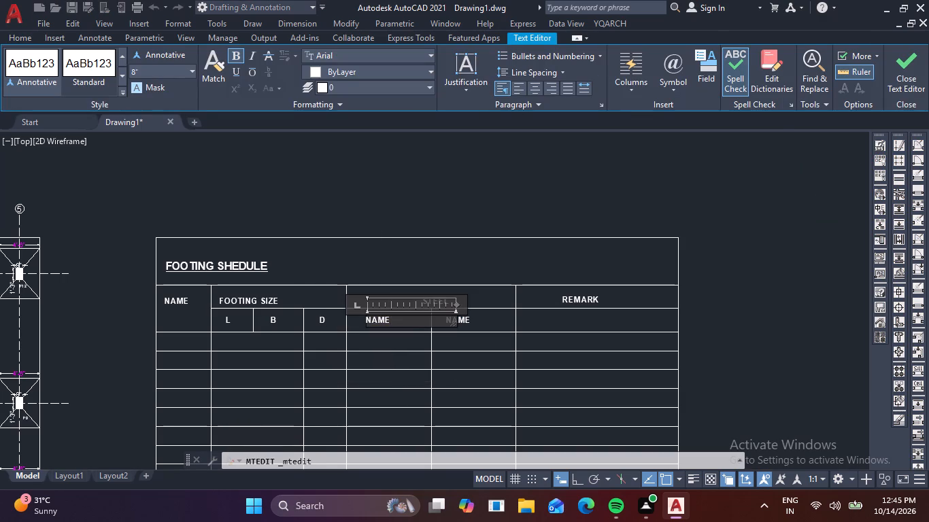
{"action": "key", "text": "BackSpace"}
{"action": "key", "text": "BackSpace"}
{"action": "key", "text": "BackSpace"}
{"action": "key", "text": "BackSpace"}
{"action": "key", "text": "BackSpace"}
{"action": "key", "text": "BackSpace"}
{"action": "key", "text": "BackSpace"}
{"action": "key", "text": "BackSpace"}
{"action": "key", "text": "BackSpace"}
{"action": "key", "text": "BackSpace"}
{"action": "key", "text": "BackSpace"}
{"action": "key", "text": "BackSpace"}
{"action": "key", "text": "BackSpace"}
{"action": "key", "text": "BackSpace"}
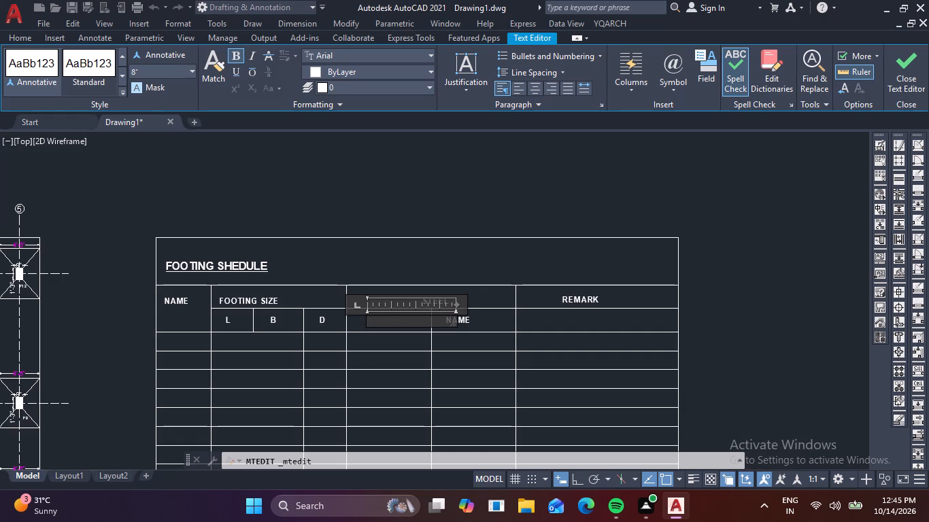
{"action": "type", "text": "short"}
{"action": "key", "text": "space"}
{"action": "type", "text": "bar"}
{"action": "key", "text": "space"}
{"action": "left_click", "coordinate": [411, 350]}
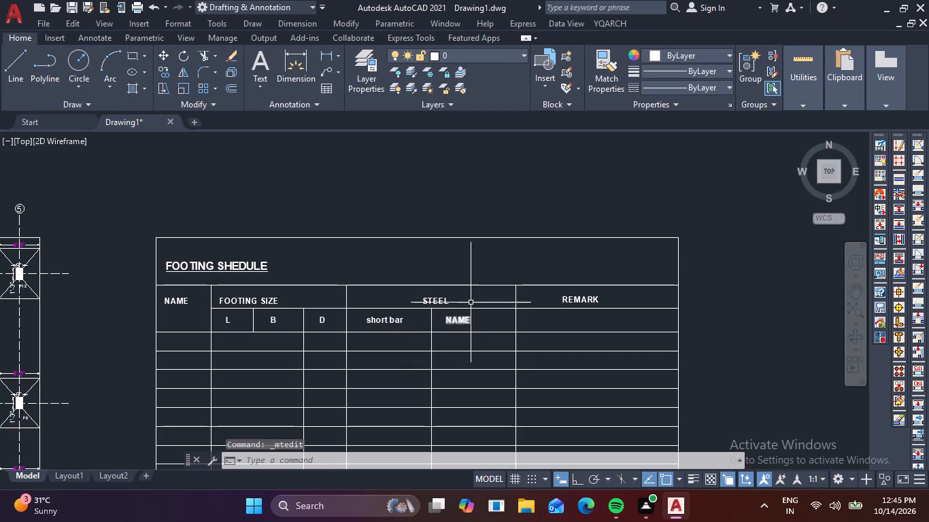
Change the NAME text in the second sub-header cell under STEEL to "long bar".
{"action": "double_click", "coordinate": [469, 321]}
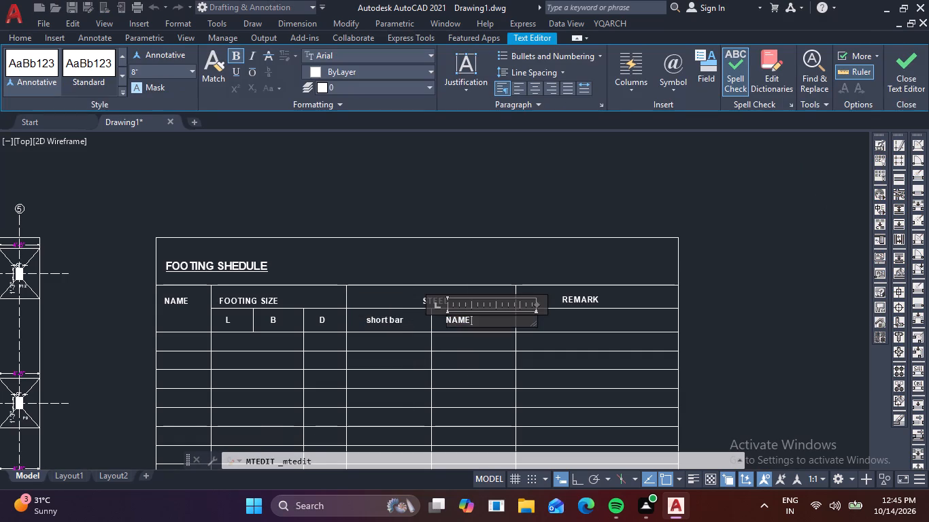
{"action": "key", "text": "BackSpace"}
{"action": "key", "text": "BackSpace"}
{"action": "key", "text": "BackSpace"}
{"action": "key", "text": "BackSpace"}
{"action": "key", "text": "BackSpace"}
{"action": "key", "text": "BackSpace"}
{"action": "key", "text": "BackSpace"}
{"action": "key", "text": "BackSpace"}
{"action": "key", "text": "BackSpace"}
{"action": "key", "text": "BackSpace"}
{"action": "key", "text": "BackSpace"}
{"action": "key", "text": "BackSpace"}
{"action": "key", "text": "BackSpace"}
{"action": "key", "text": "BackSpace"}
{"action": "key", "text": "BackSpace"}
{"action": "key", "text": "BackSpace"}
{"action": "key", "text": "BackSpace"}
{"action": "key", "text": "BackSpace"}
{"action": "key", "text": "BackSpace"}
{"action": "key", "text": "BackSpace"}
{"action": "type", "text": "long"}
{"action": "key", "text": "space"}
{"action": "type", "text": "bar"}
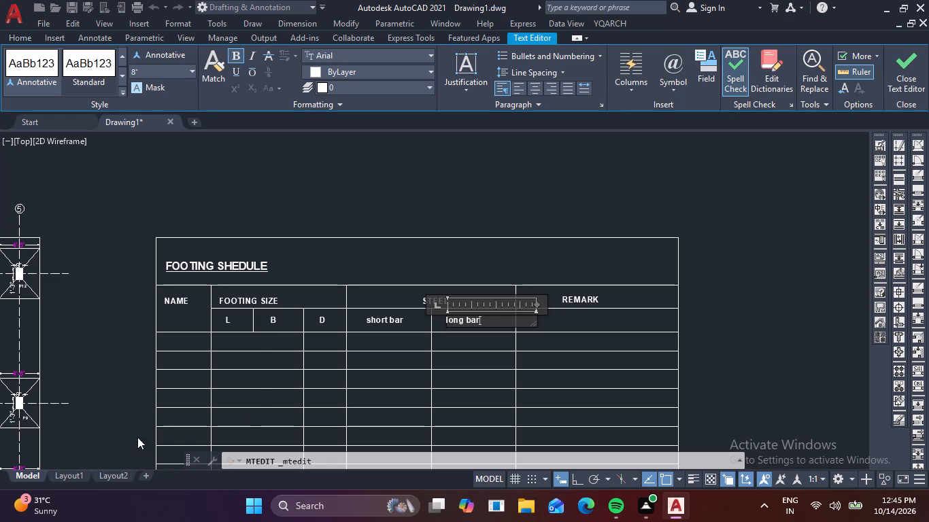
{"action": "left_click", "coordinate": [260, 347]}
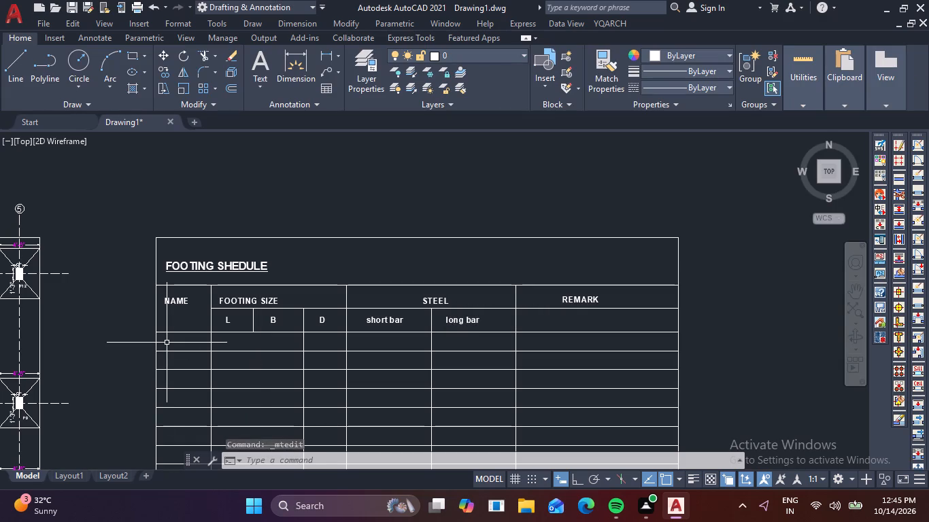
Copy the F1 footing label from the footing layout into the first empty row of the schedule's NAME column.
{"action": "scroll", "coordinate": [165, 345], "scroll_direction": "down", "scroll_amount": 2}
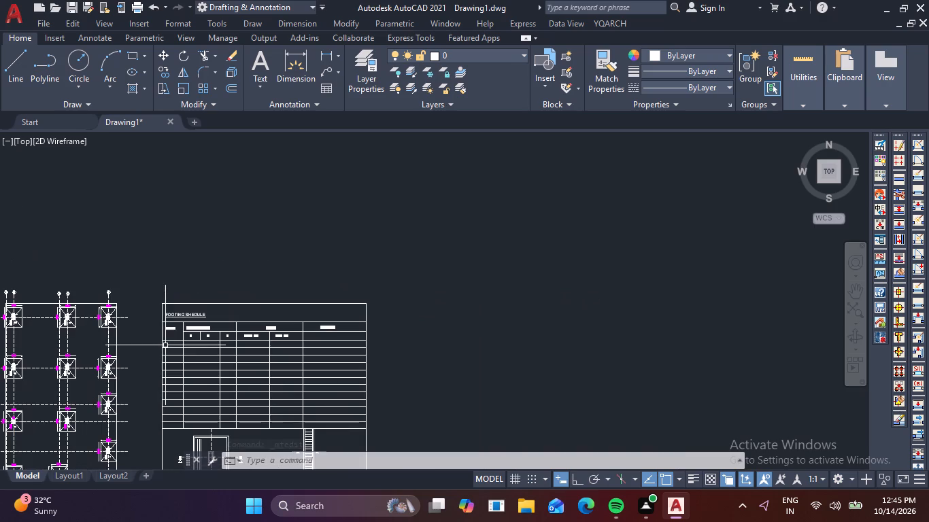
{"action": "middle_click_drag", "start_coordinate": [145, 359], "coordinate": [164, 278]}
{"action": "middle_click_drag", "start_coordinate": [119, 377], "coordinate": [125, 333]}
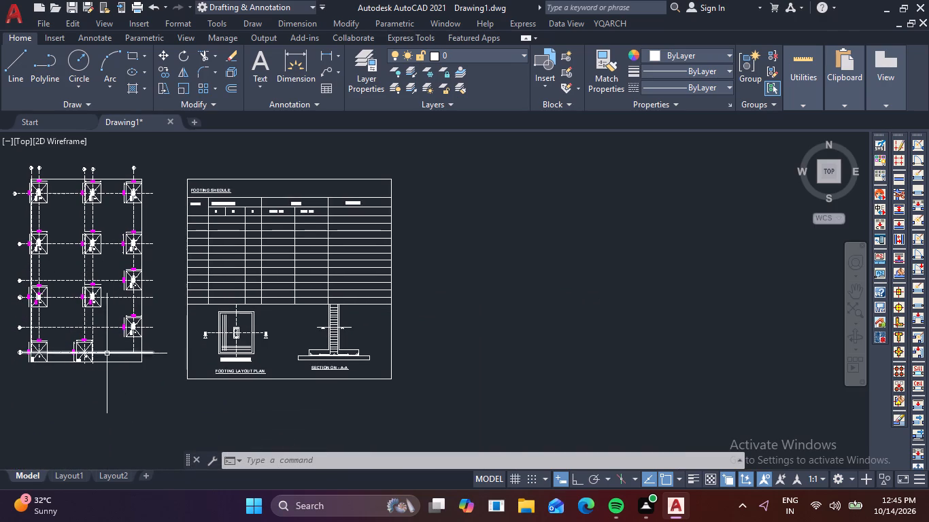
{"action": "scroll", "coordinate": [114, 339], "scroll_direction": "up", "scroll_amount": 2}
{"action": "middle_click_drag", "start_coordinate": [41, 399], "coordinate": [70, 401]}
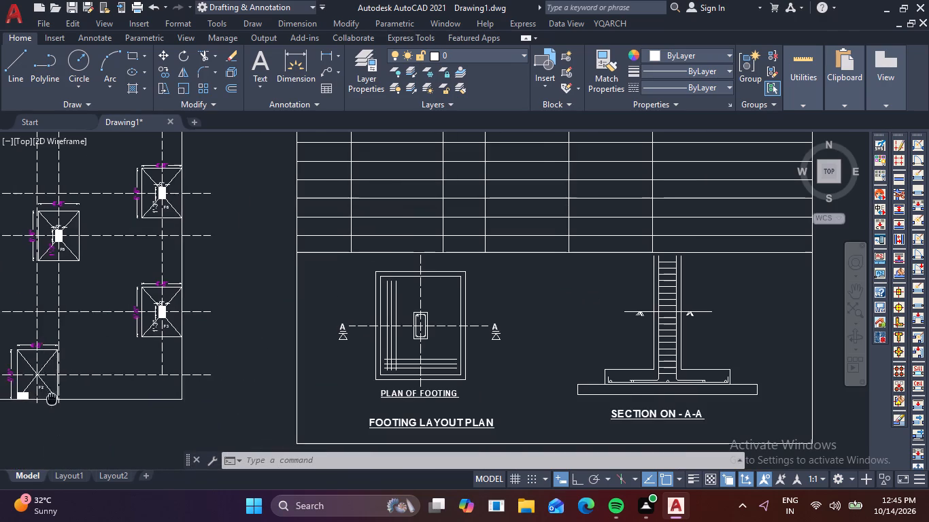
{"action": "middle_click_drag", "start_coordinate": [70, 401], "coordinate": [132, 415]}
{"action": "scroll", "coordinate": [20, 419], "scroll_direction": "up", "scroll_amount": 2}
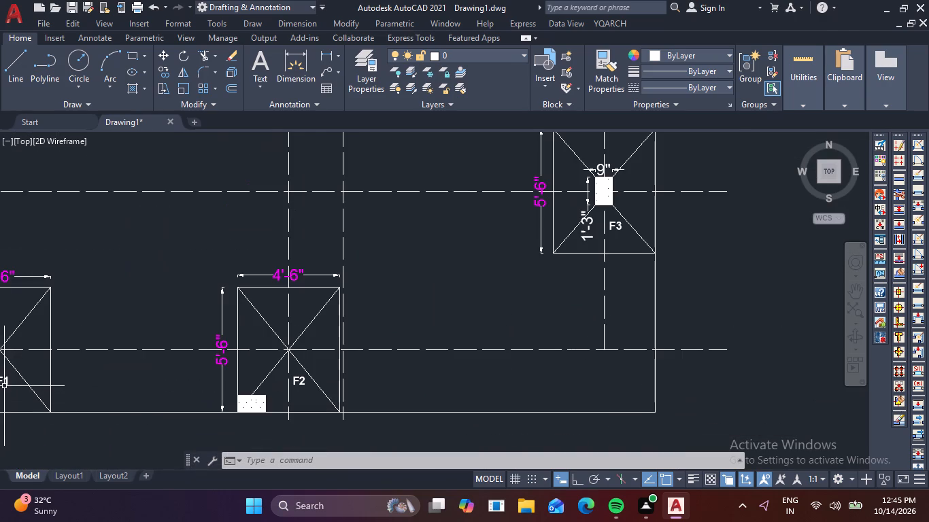
{"action": "left_click", "coordinate": [4, 385]}
{"action": "type", "text": "co"}
{"action": "key", "text": "space"}
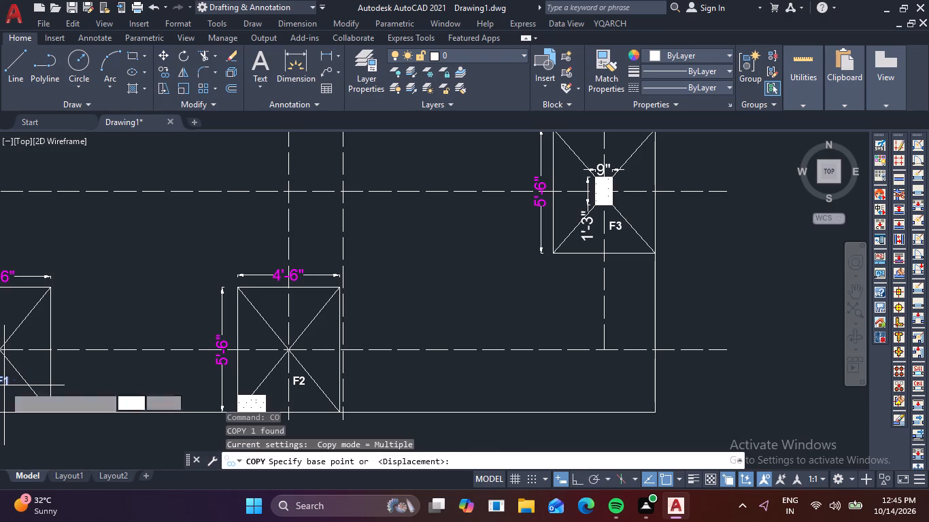
{"action": "left_click", "coordinate": [4, 385]}
{"action": "scroll", "coordinate": [253, 309], "scroll_direction": "down", "scroll_amount": 1}
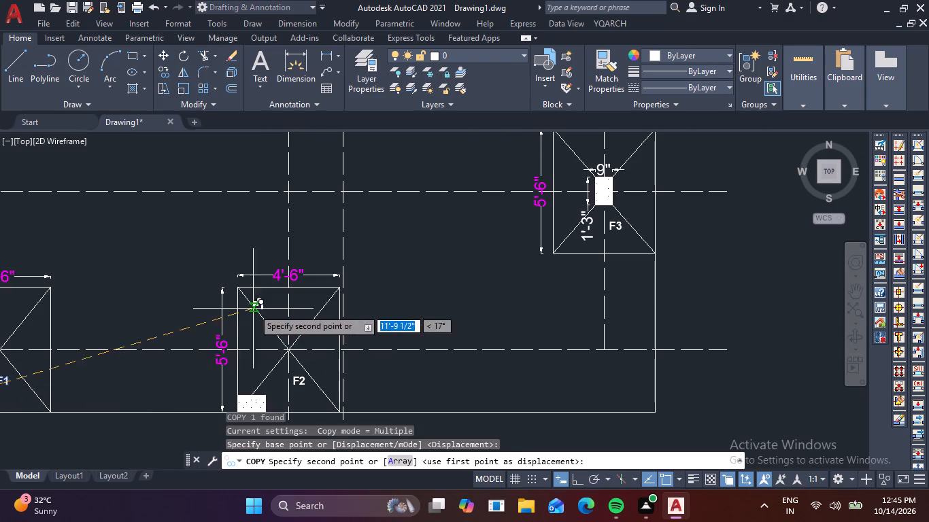
{"action": "scroll", "coordinate": [253, 309], "scroll_direction": "down", "scroll_amount": 1}
{"action": "middle_click_drag", "start_coordinate": [388, 228], "coordinate": [214, 396]}
{"action": "middle_click_drag", "start_coordinate": [330, 278], "coordinate": [234, 423]}
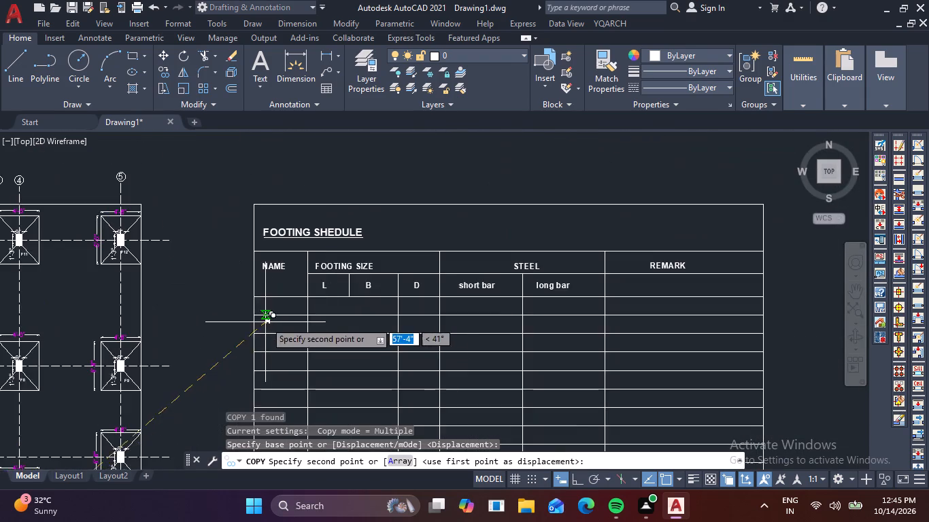
{"action": "scroll", "coordinate": [268, 315], "scroll_direction": "up", "scroll_amount": 2}
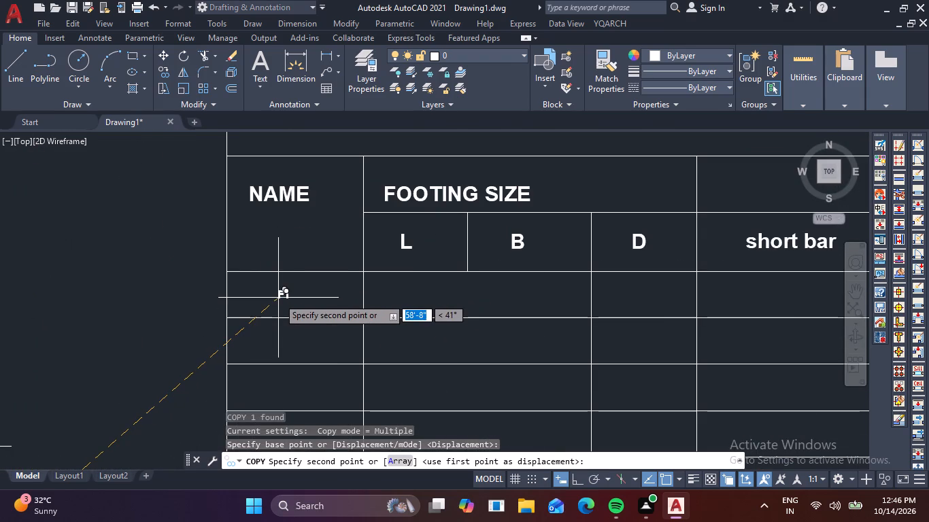
{"action": "left_click", "coordinate": [279, 298]}
{"action": "key", "text": "Escape"}
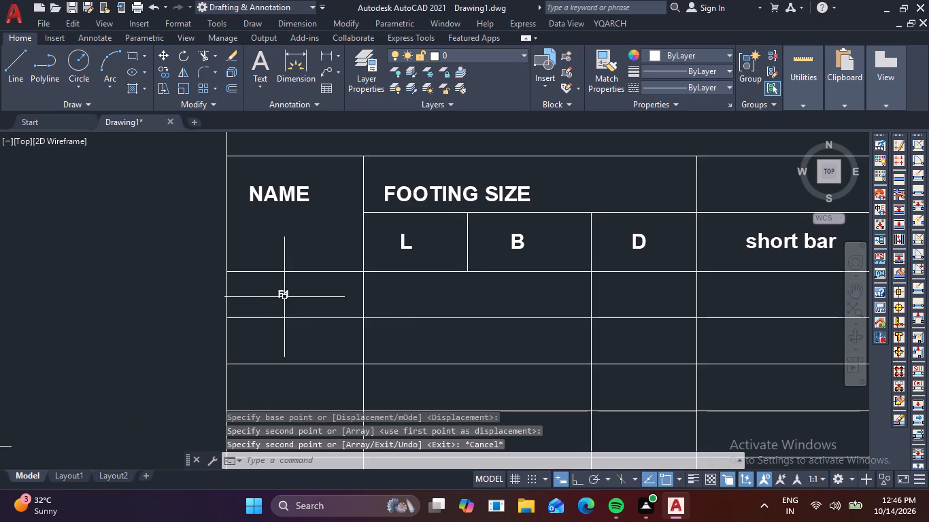
Set the F1 label in the first NAME row to a text height of 8" and remove its bold formatting.
{"action": "double_click", "coordinate": [284, 297]}
{"action": "left_click", "coordinate": [288, 295]}
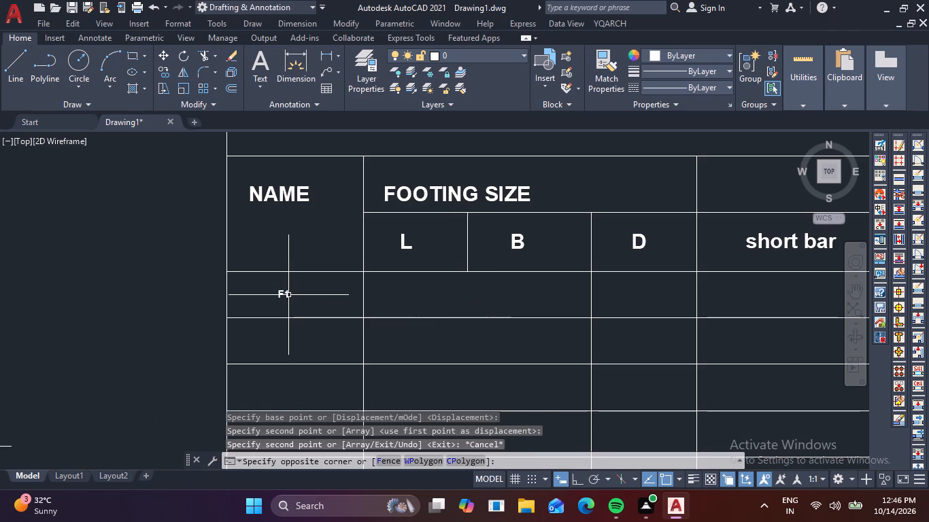
{"action": "double_click", "coordinate": [288, 295]}
{"action": "left_click_drag", "start_coordinate": [288, 295], "coordinate": [229, 296]}
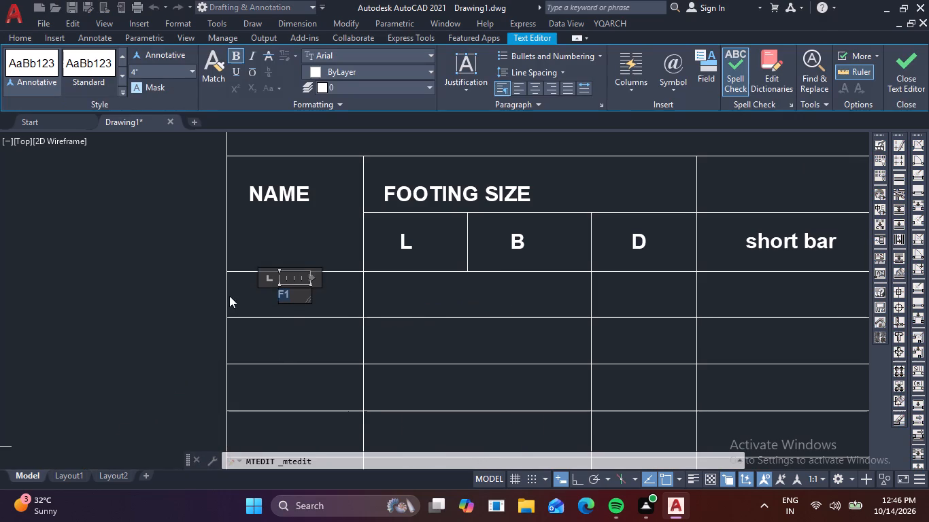
{"action": "left_click", "coordinate": [191, 68]}
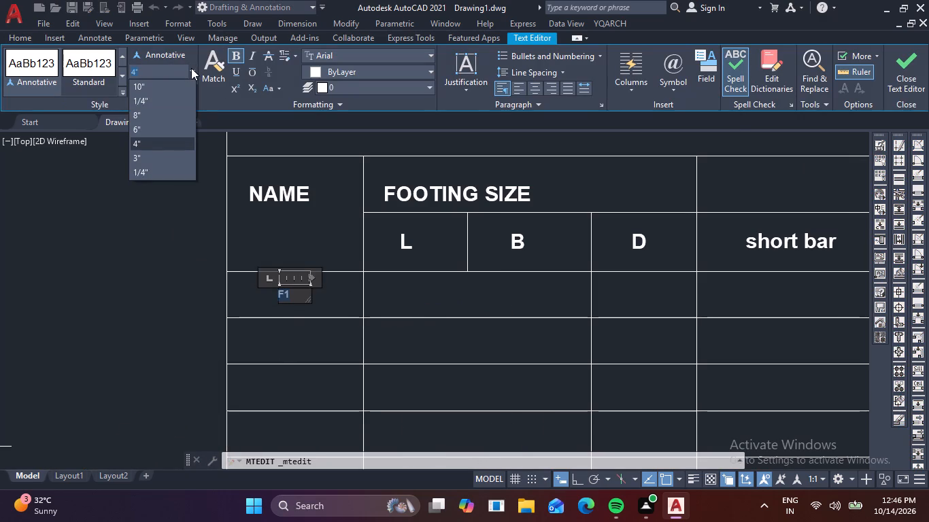
{"action": "left_click", "coordinate": [150, 110]}
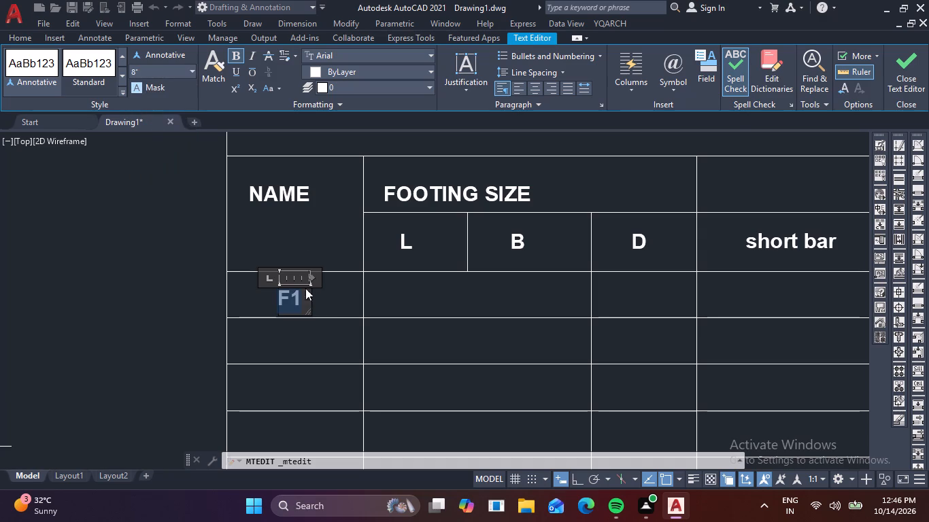
{"action": "left_click", "coordinate": [235, 54]}
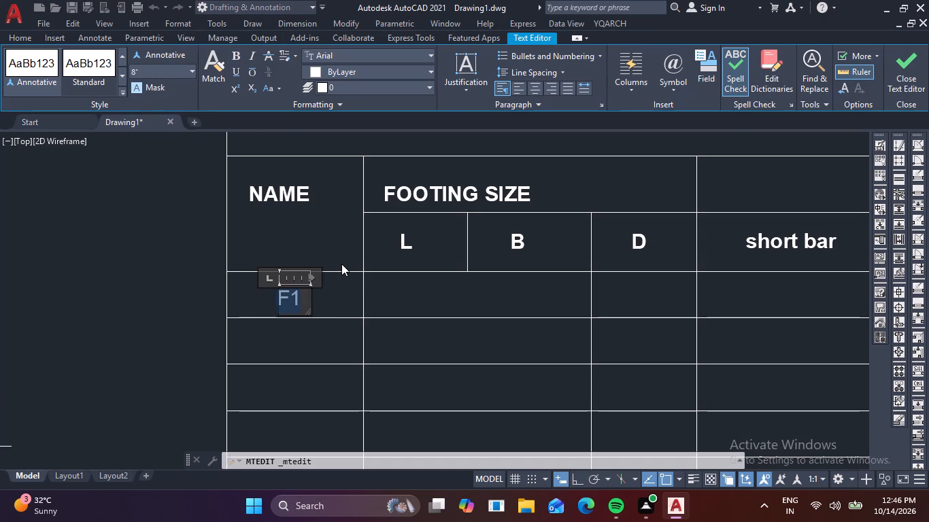
{"action": "key", "text": "Escape"}
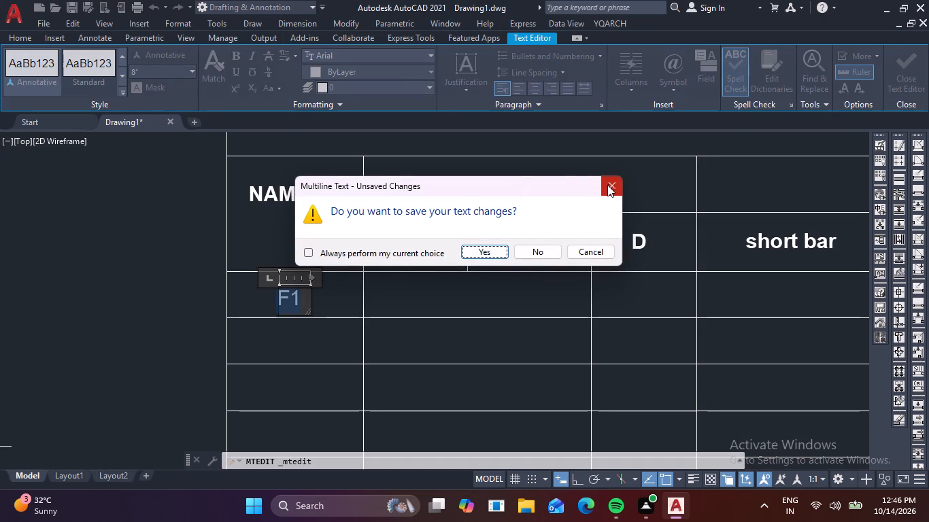
{"action": "left_click", "coordinate": [608, 184]}
{"action": "left_click", "coordinate": [518, 171]}
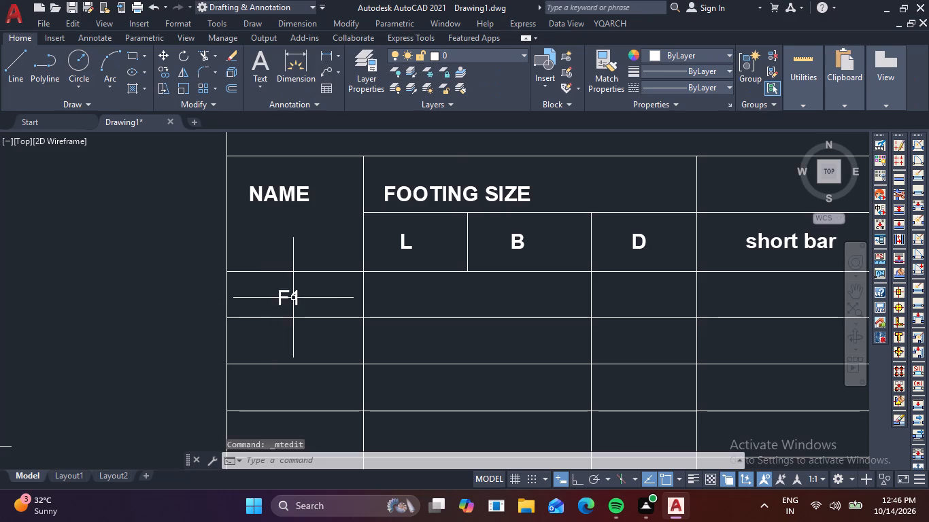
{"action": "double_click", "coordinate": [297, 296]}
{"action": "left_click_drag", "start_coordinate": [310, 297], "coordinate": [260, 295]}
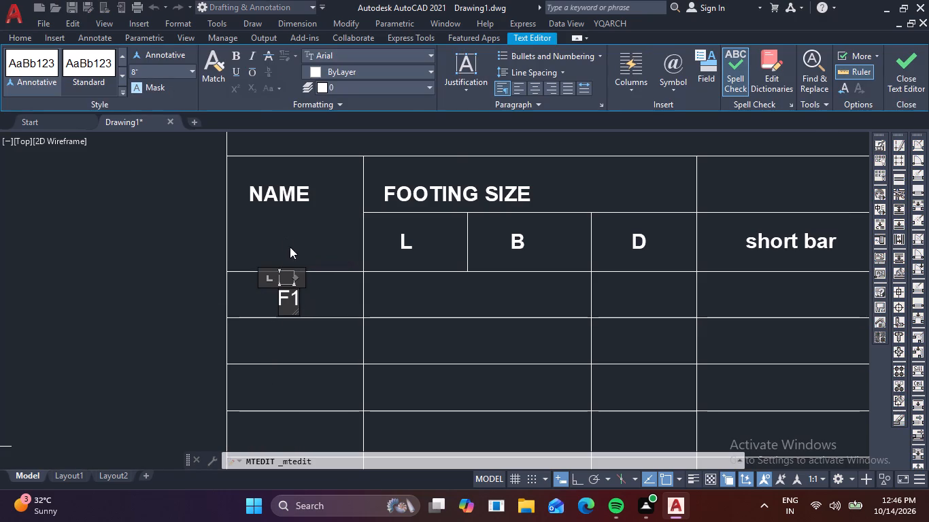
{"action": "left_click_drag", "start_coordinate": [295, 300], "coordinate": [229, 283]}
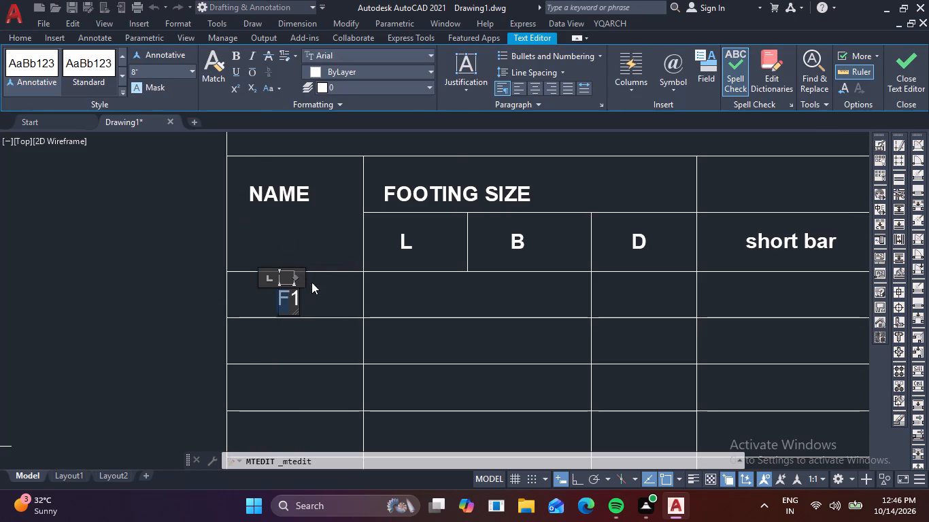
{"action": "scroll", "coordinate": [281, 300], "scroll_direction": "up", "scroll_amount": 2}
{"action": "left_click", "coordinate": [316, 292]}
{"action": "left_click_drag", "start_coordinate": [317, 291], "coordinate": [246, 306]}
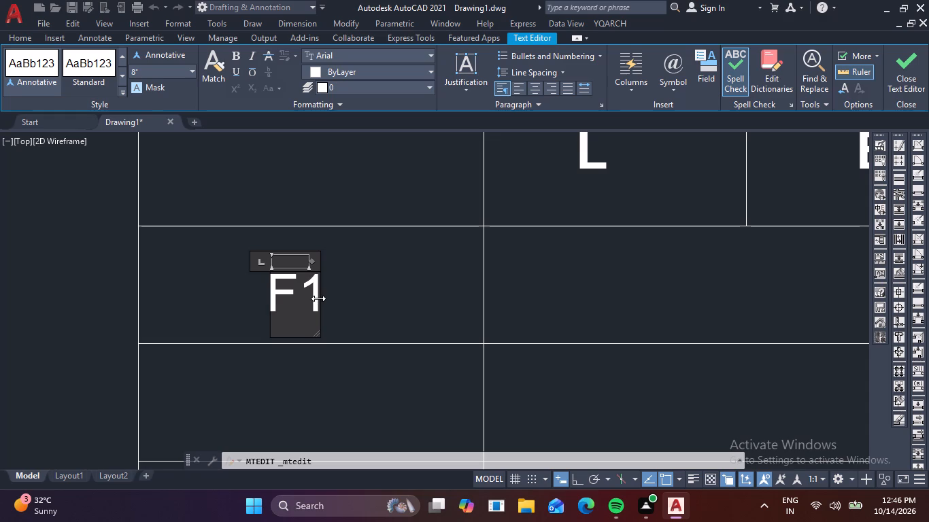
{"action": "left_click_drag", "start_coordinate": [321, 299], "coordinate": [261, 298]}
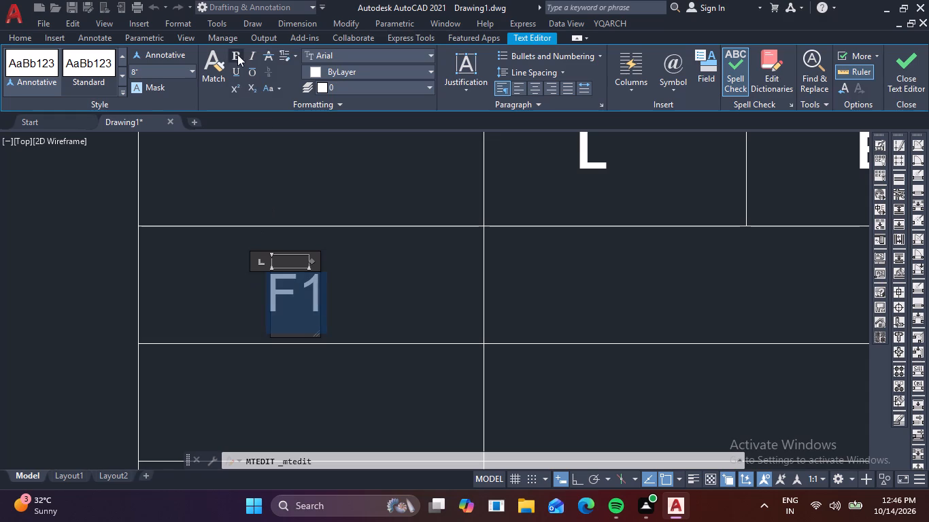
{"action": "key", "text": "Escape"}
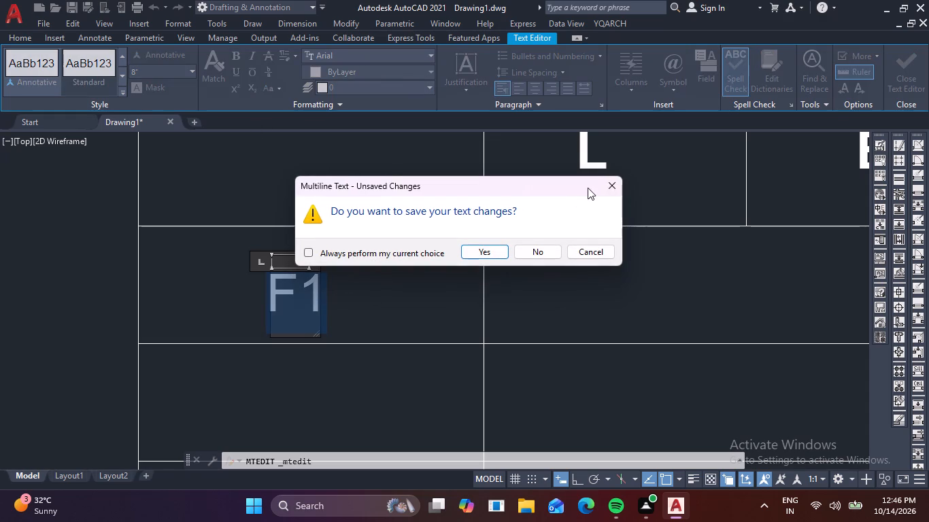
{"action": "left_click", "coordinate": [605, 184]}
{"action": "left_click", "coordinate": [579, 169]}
Copy the F1 label straight down with Ortho on, placing one copy in each of the 11 empty rows of the NAME column.
{"action": "scroll", "coordinate": [404, 275], "scroll_direction": "down", "scroll_amount": 2}
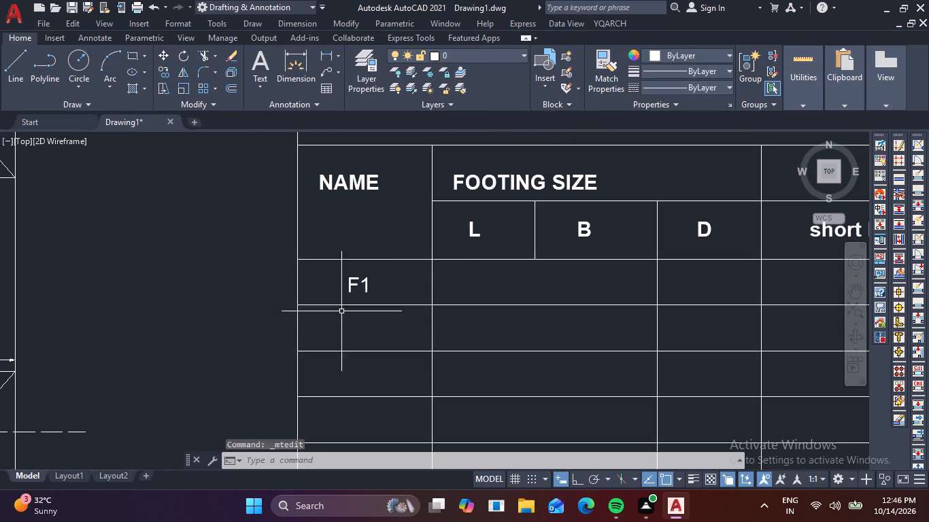
{"action": "left_click", "coordinate": [367, 286]}
{"action": "type", "text": "co"}
{"action": "key", "text": "space"}
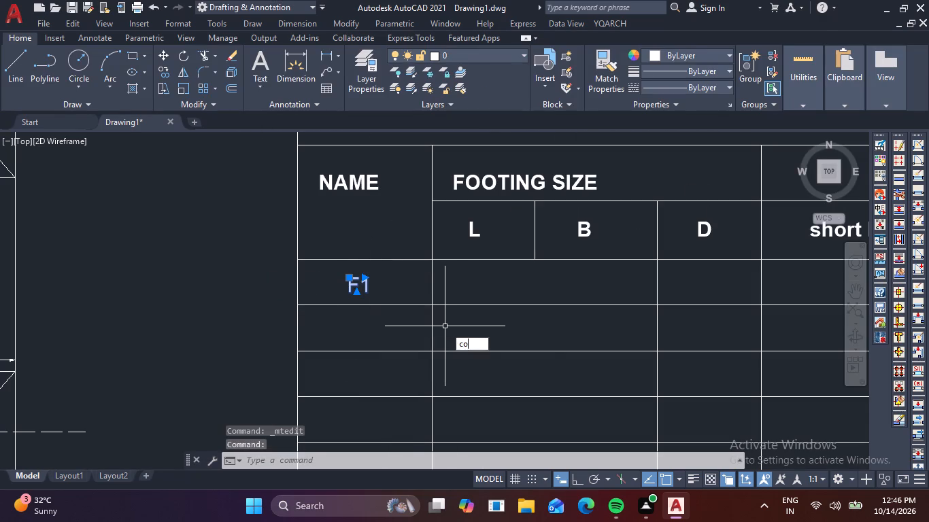
{"action": "left_click", "coordinate": [352, 292]}
{"action": "key", "text": "F8"}
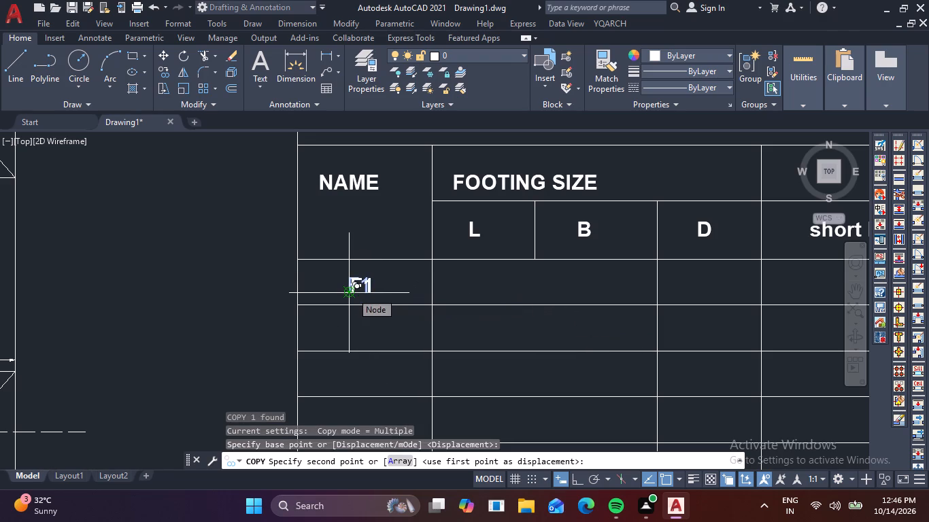
{"action": "left_click", "coordinate": [356, 341]}
{"action": "left_click", "coordinate": [356, 383]}
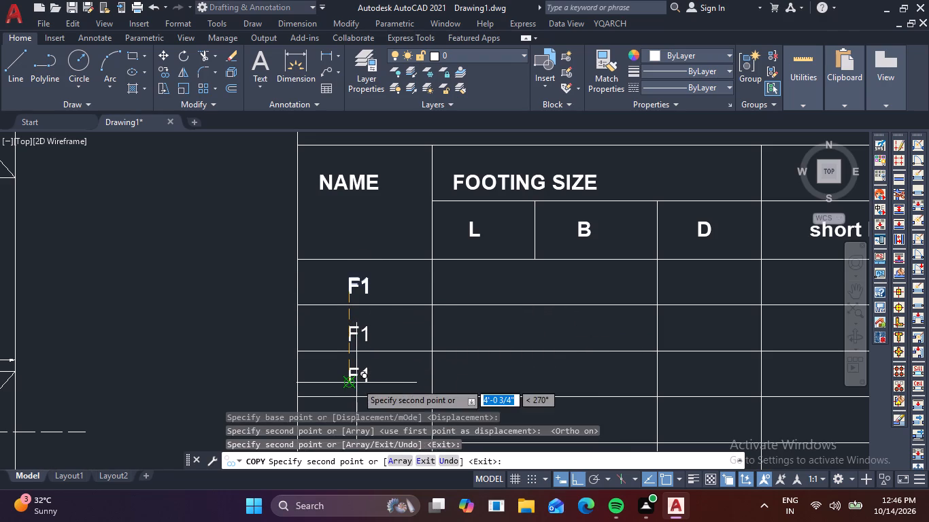
{"action": "middle_click_drag", "start_coordinate": [356, 383], "coordinate": [370, 253]}
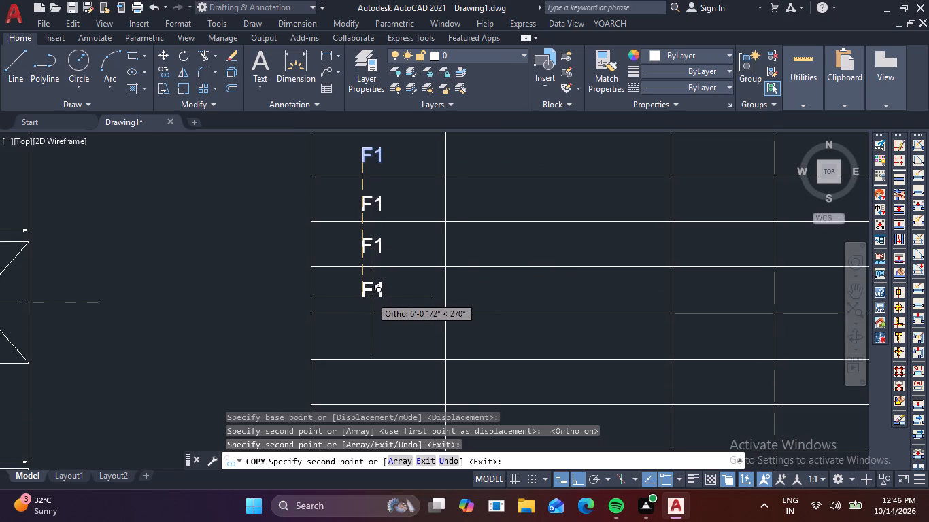
{"action": "left_click", "coordinate": [371, 296]}
{"action": "middle_click_drag", "start_coordinate": [379, 334], "coordinate": [377, 256]}
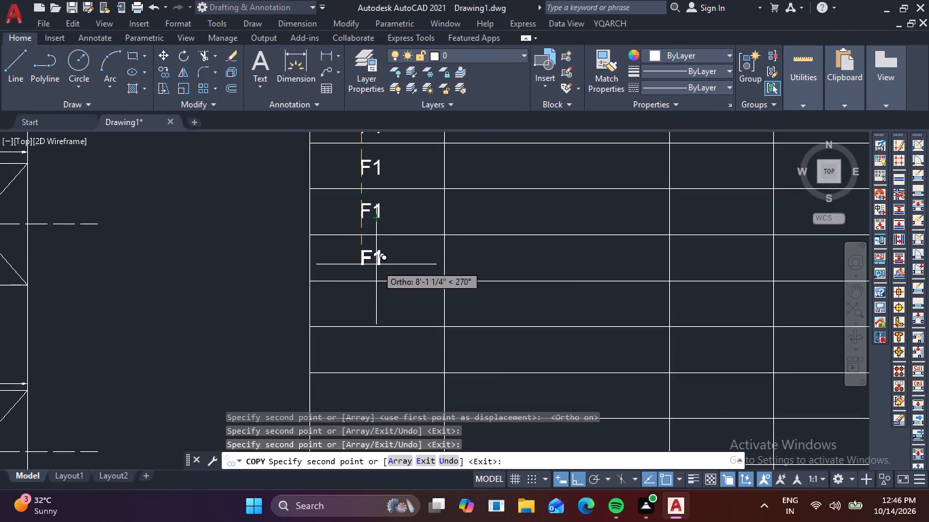
{"action": "left_click", "coordinate": [376, 264]}
{"action": "left_click", "coordinate": [371, 312]}
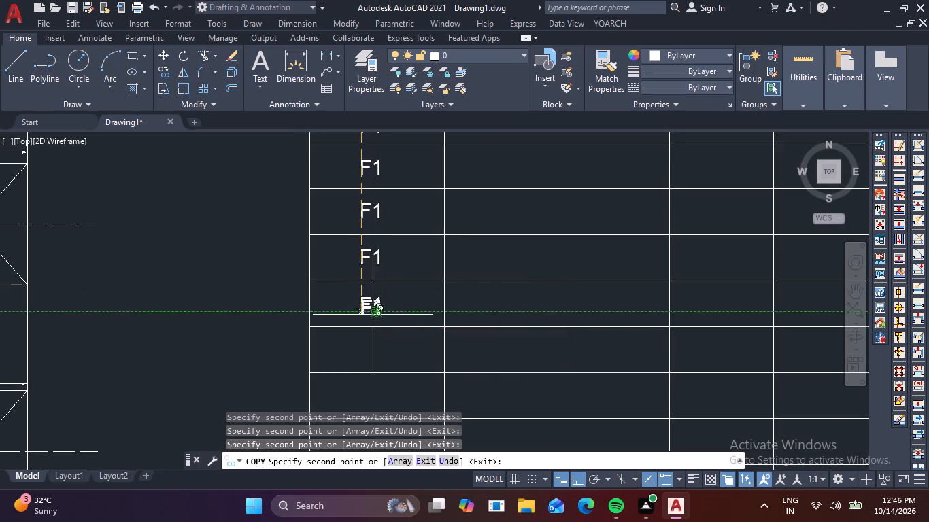
{"action": "middle_click_drag", "start_coordinate": [374, 317], "coordinate": [380, 232]}
{"action": "left_click", "coordinate": [376, 271]}
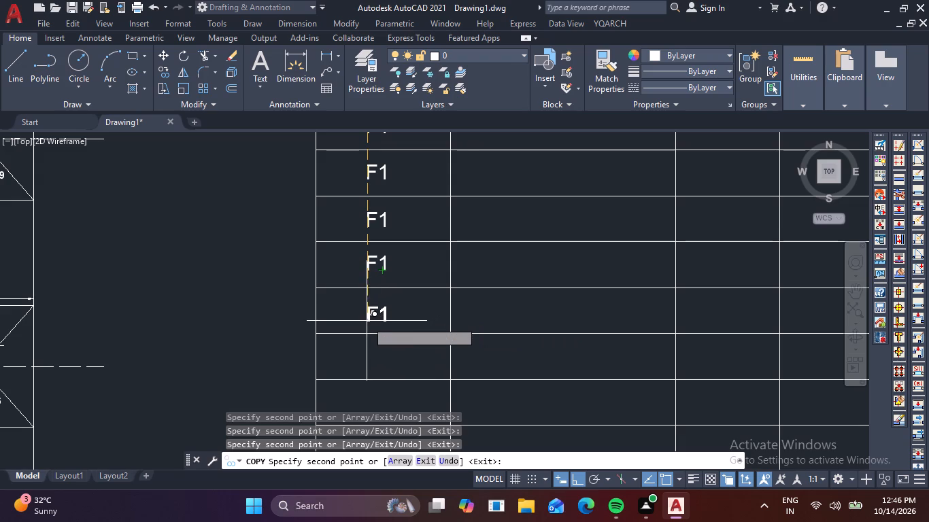
{"action": "left_click", "coordinate": [370, 316]}
{"action": "middle_click_drag", "start_coordinate": [377, 321], "coordinate": [368, 245]}
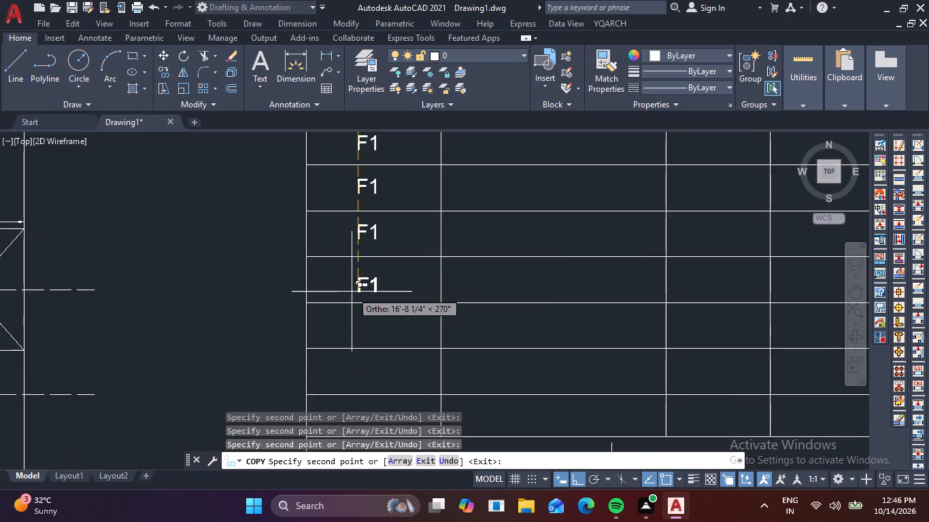
{"action": "left_click", "coordinate": [361, 286]}
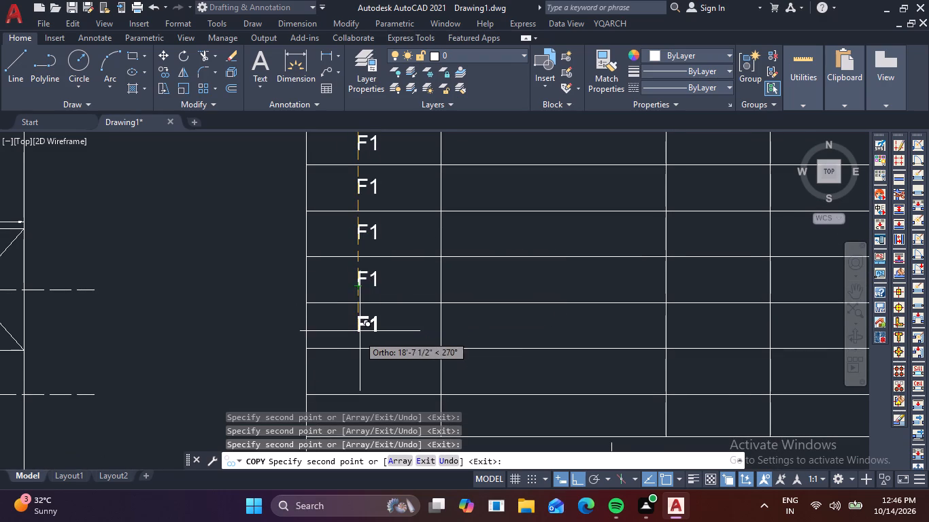
{"action": "left_click", "coordinate": [358, 334]}
{"action": "middle_click_drag", "start_coordinate": [360, 350], "coordinate": [358, 270]}
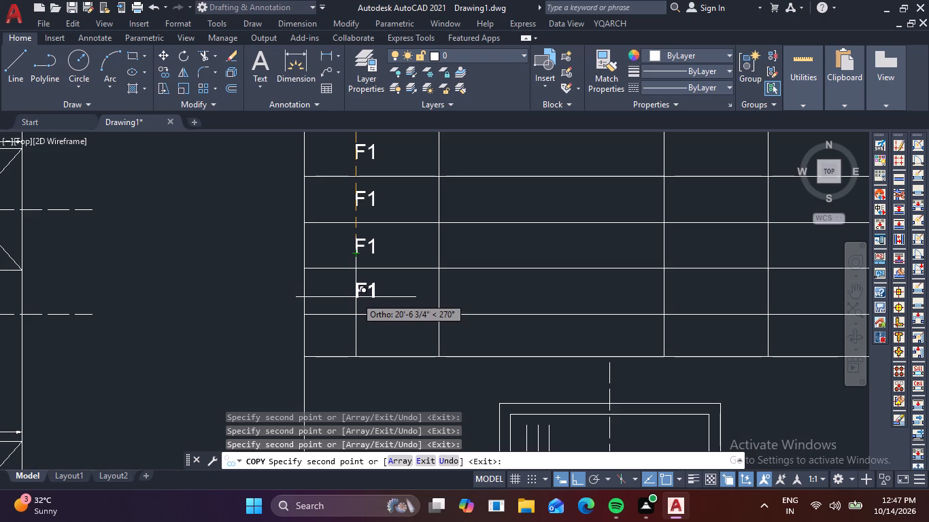
{"action": "left_click", "coordinate": [356, 297]}
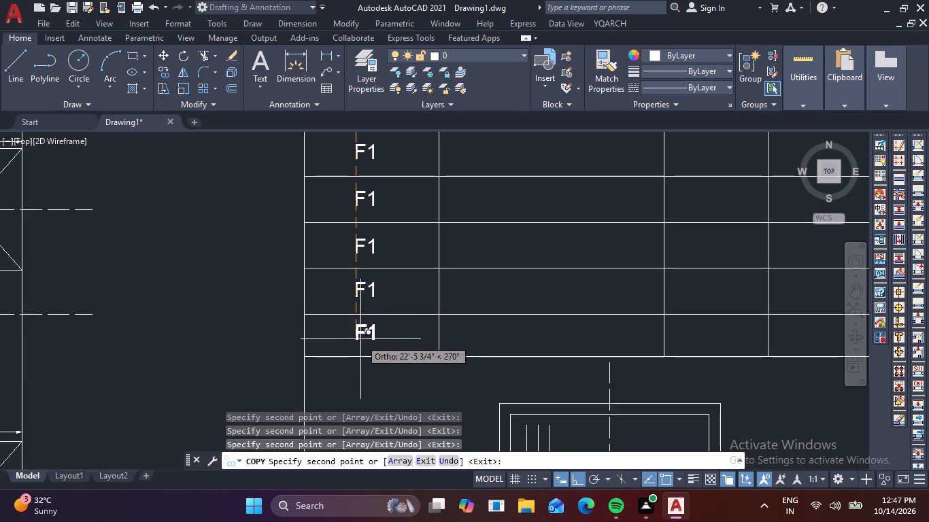
{"action": "left_click", "coordinate": [361, 342]}
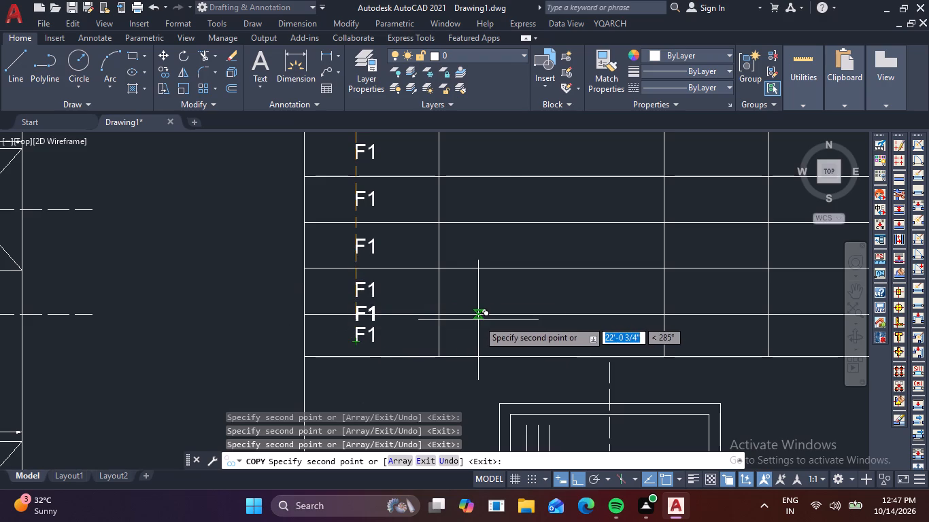
{"action": "key", "text": "Escape"}
Change the F1 label in the second row of the NAME column to F2.
{"action": "scroll", "coordinate": [437, 296], "scroll_direction": "down", "scroll_amount": 3}
{"action": "middle_click_drag", "start_coordinate": [446, 264], "coordinate": [426, 321]}
{"action": "scroll", "coordinate": [405, 267], "scroll_direction": "up", "scroll_amount": 3}
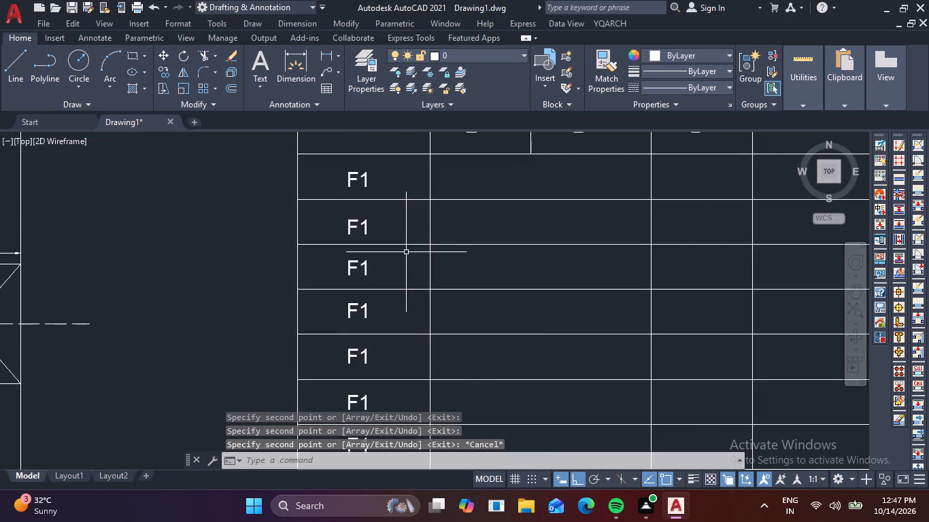
{"action": "left_click", "coordinate": [362, 229]}
{"action": "left_click", "coordinate": [367, 222]}
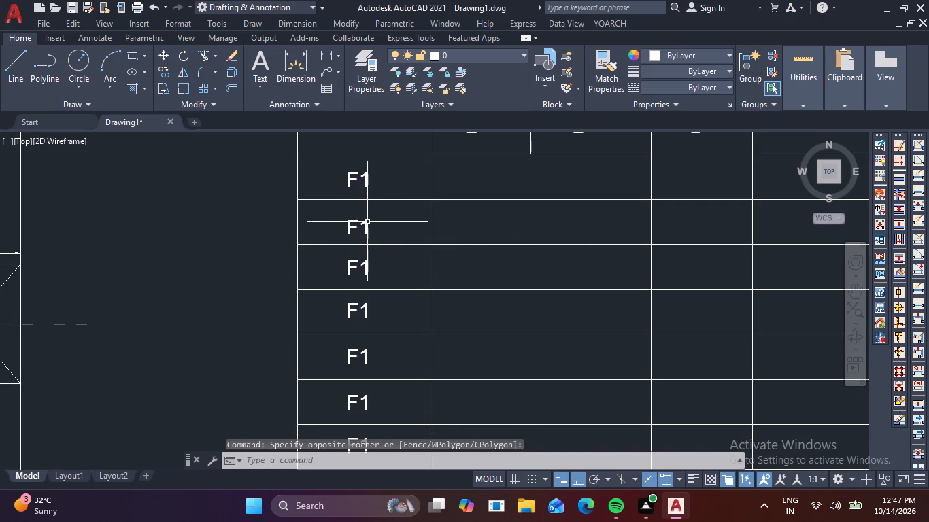
{"action": "double_click", "coordinate": [368, 225]}
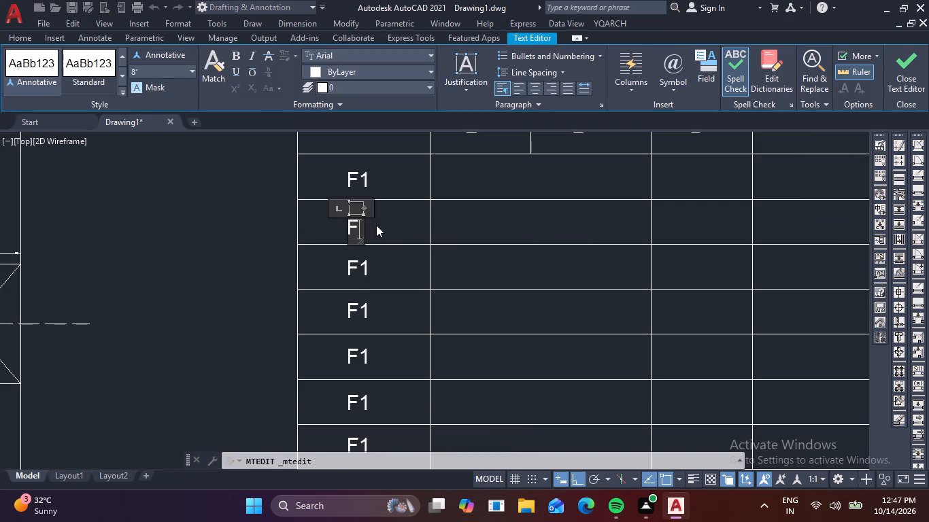
{"action": "key", "text": "BackSpace"}
{"action": "key", "text": "2"}
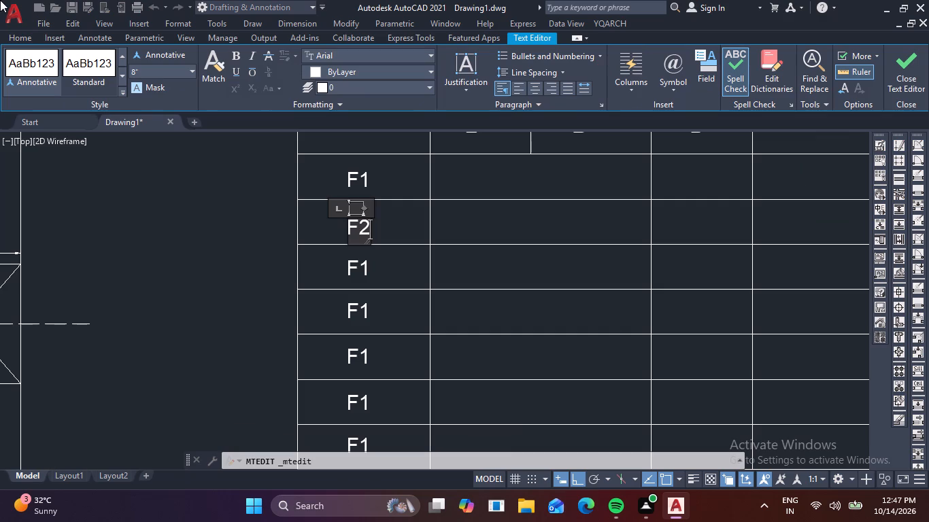
{"action": "left_click", "coordinate": [358, 265]}
Change the F1 label in the third row of the NAME column to F3.
{"action": "double_click", "coordinate": [366, 268]}
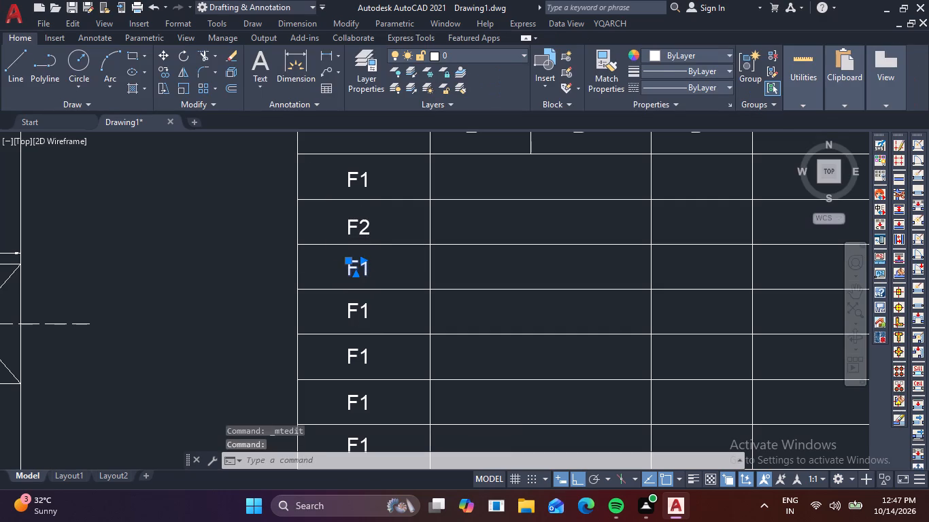
{"action": "key", "text": "BackSpace"}
{"action": "key", "text": "3"}
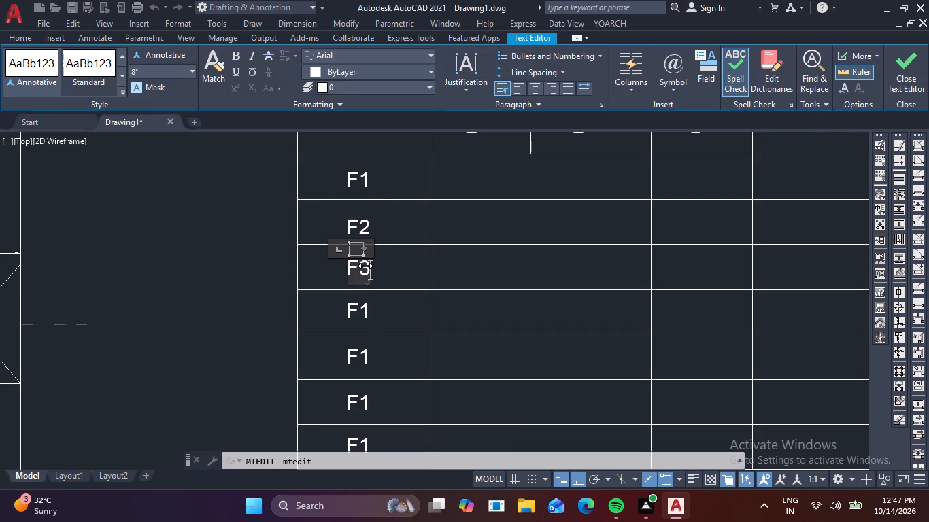
{"action": "left_click", "coordinate": [365, 310]}
Change the F1 label in the fourth row of the NAME column to F4.
{"action": "double_click", "coordinate": [365, 310]}
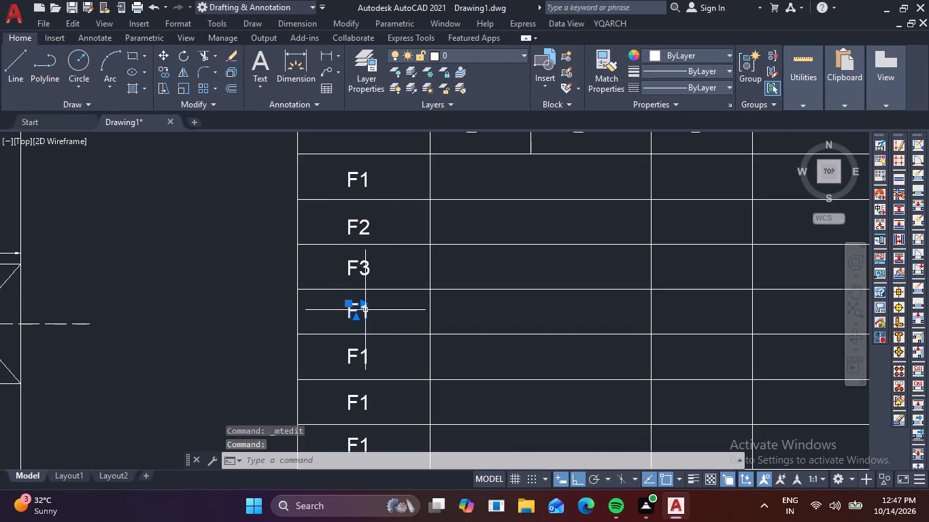
{"action": "left_click", "coordinate": [365, 310]}
{"action": "double_click", "coordinate": [365, 310]}
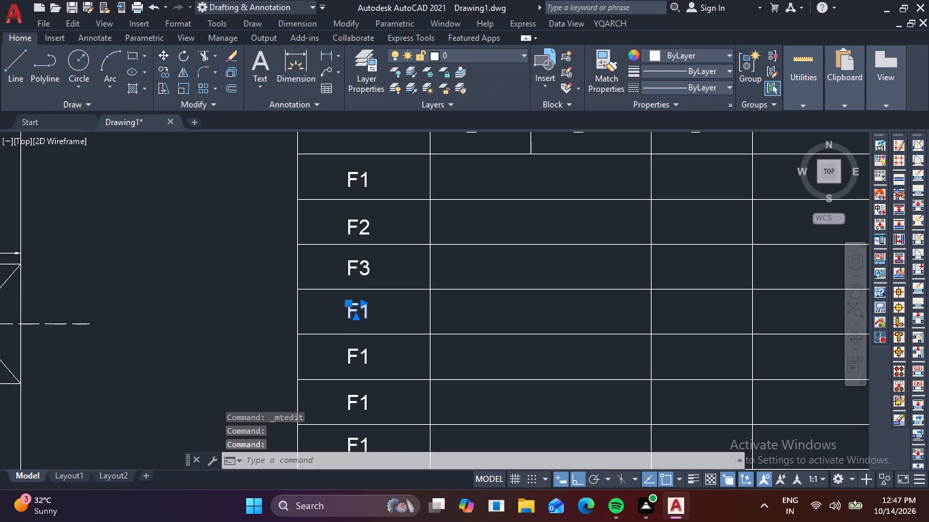
{"action": "key", "text": "BackSpace"}
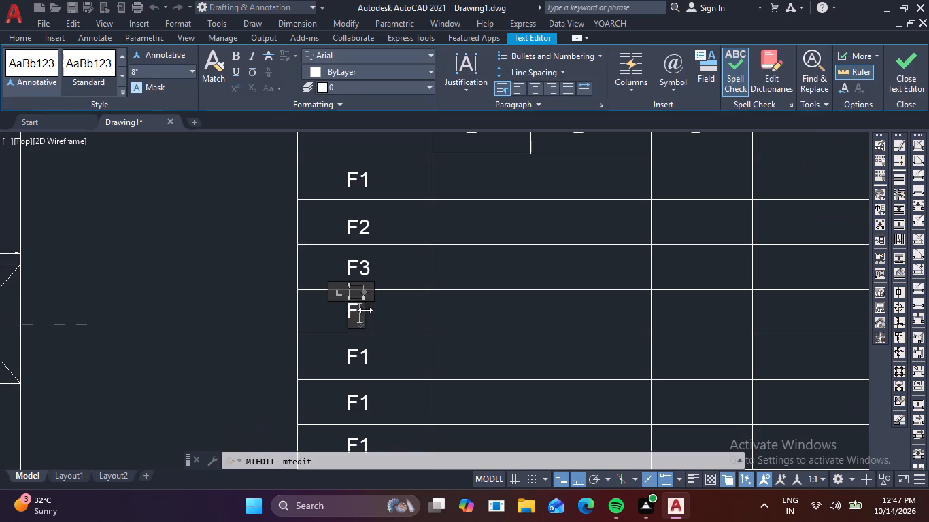
{"action": "key", "text": "4"}
{"action": "left_click", "coordinate": [366, 354]}
Change the F1 label in the fifth row of the NAME column to F5.
{"action": "double_click", "coordinate": [365, 354]}
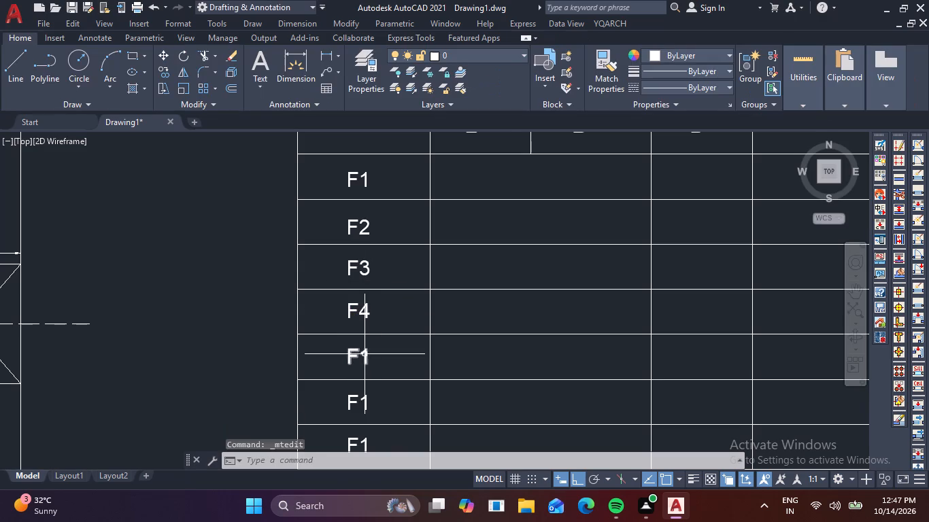
{"action": "double_click", "coordinate": [363, 354]}
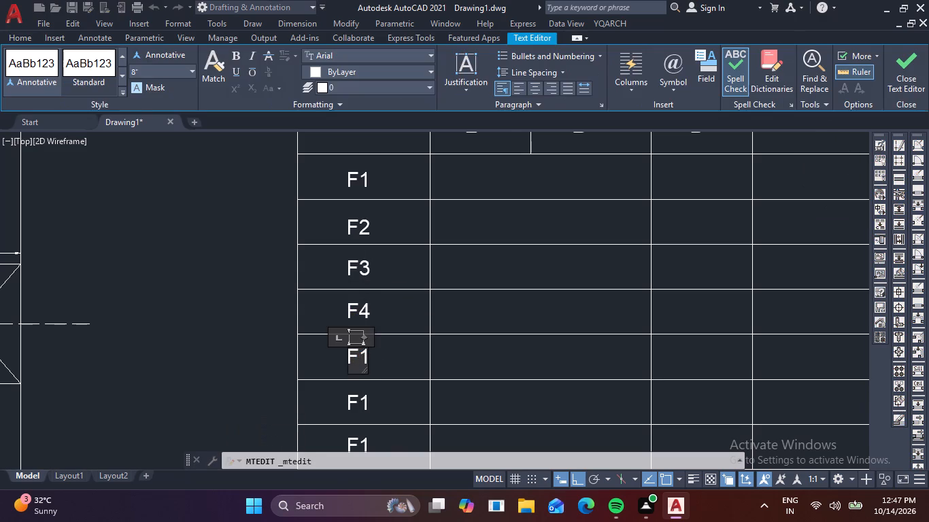
{"action": "key", "text": "Right"}
{"action": "key", "text": "BackSpace"}
{"action": "key", "text": "5"}
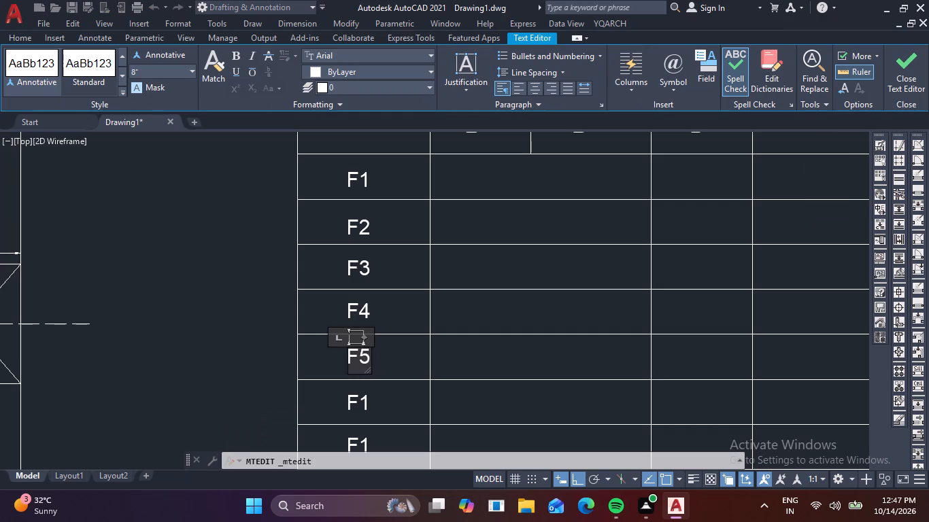
Change the F1 label in the sixth row of the NAME column to F6.
{"action": "triple_click", "coordinate": [365, 404]}
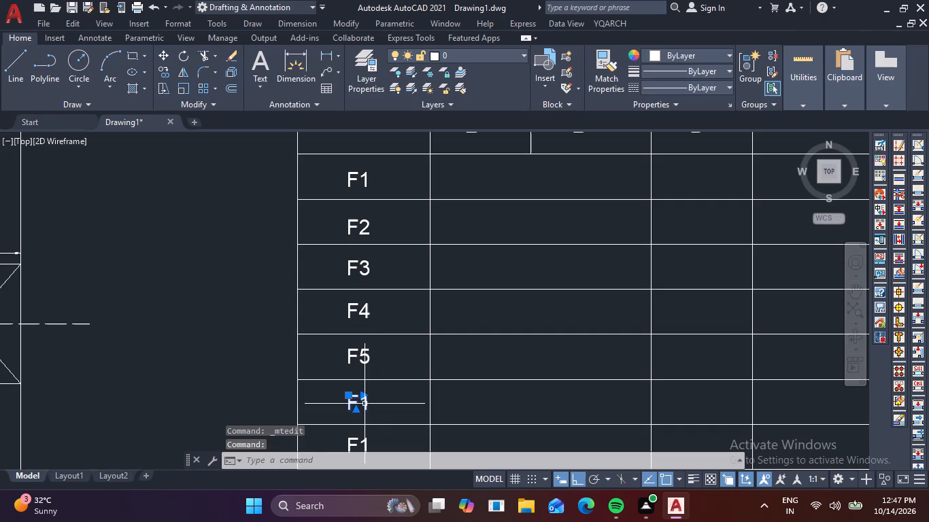
{"action": "double_click", "coordinate": [365, 404]}
{"action": "key", "text": "Right"}
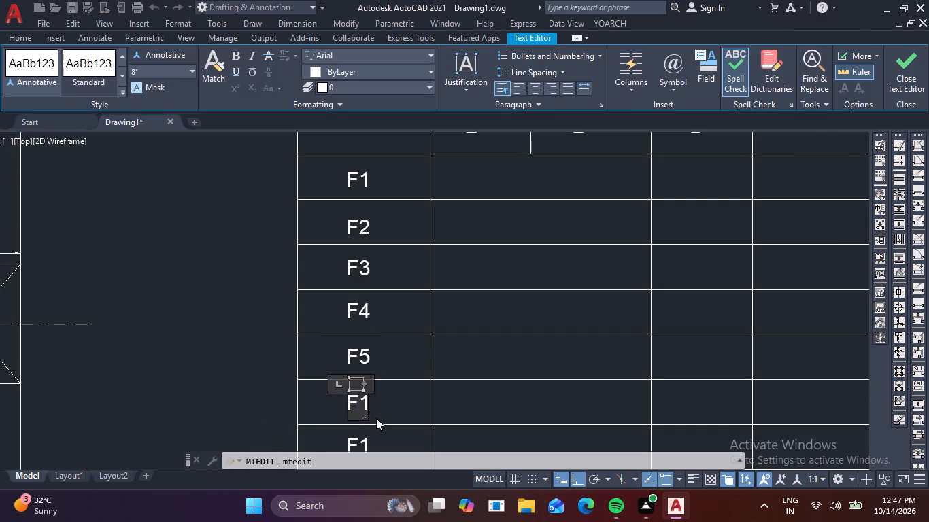
{"action": "key", "text": "BackSpace"}
{"action": "key", "text": "6"}
Change the F1 label in the seventh row of the NAME column to F7.
{"action": "middle_click_drag", "start_coordinate": [393, 430], "coordinate": [354, 292]}
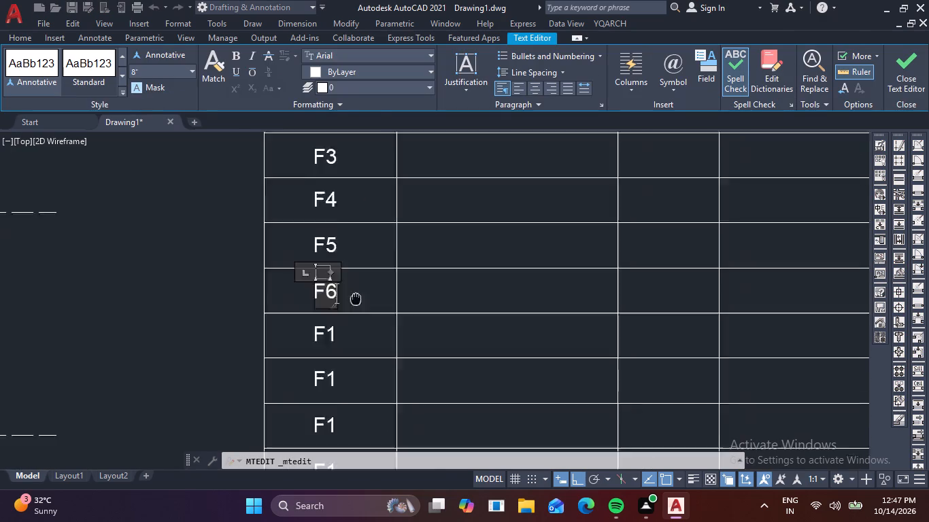
{"action": "middle_click_drag", "start_coordinate": [354, 292], "coordinate": [350, 153]}
{"action": "middle_click_drag", "start_coordinate": [340, 179], "coordinate": [344, 203]}
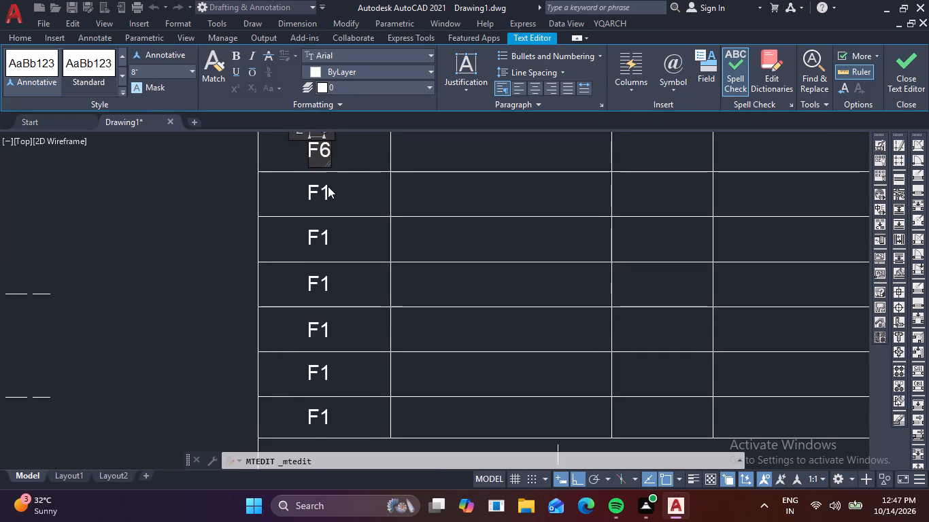
{"action": "left_click", "coordinate": [323, 192]}
{"action": "double_click", "coordinate": [326, 195]}
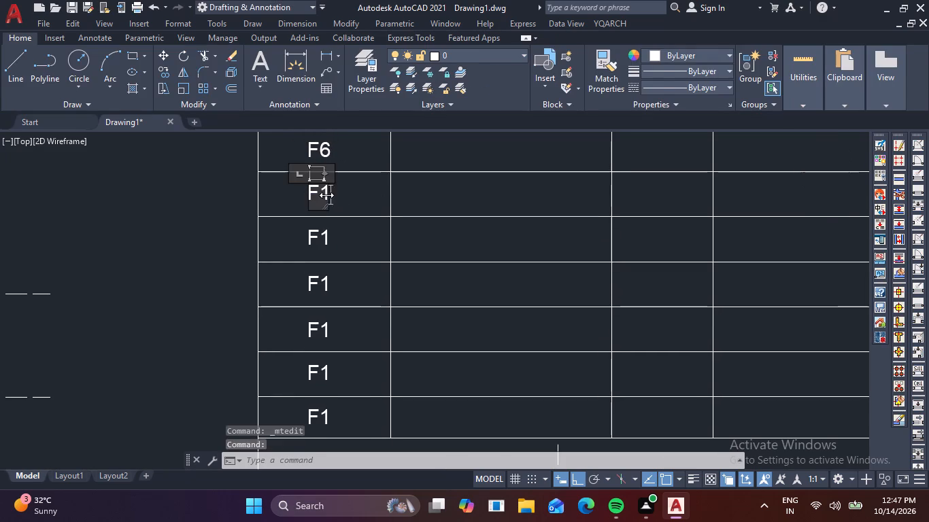
{"action": "key", "text": "BackSpace"}
{"action": "key", "text": "7"}
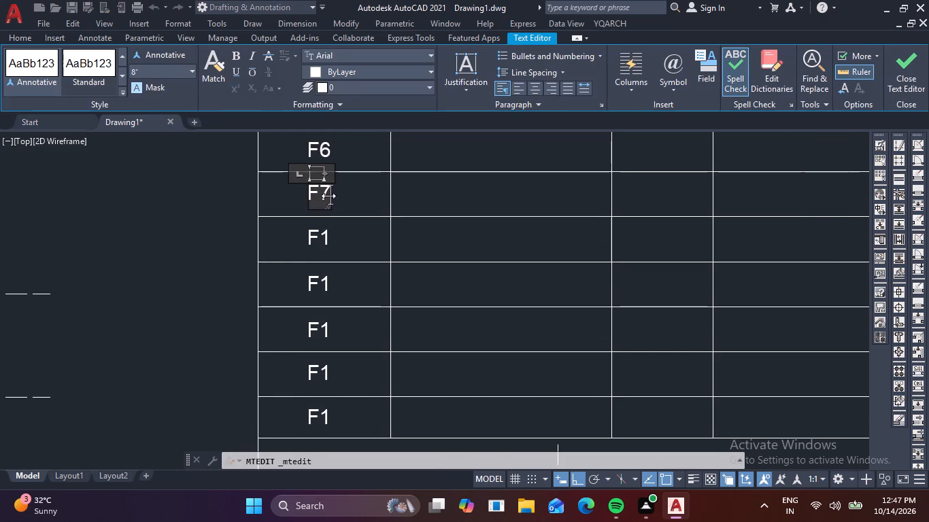
Change the F1 label in the eighth row of the NAME column to F8.
{"action": "left_click", "coordinate": [327, 239]}
{"action": "double_click", "coordinate": [327, 238]}
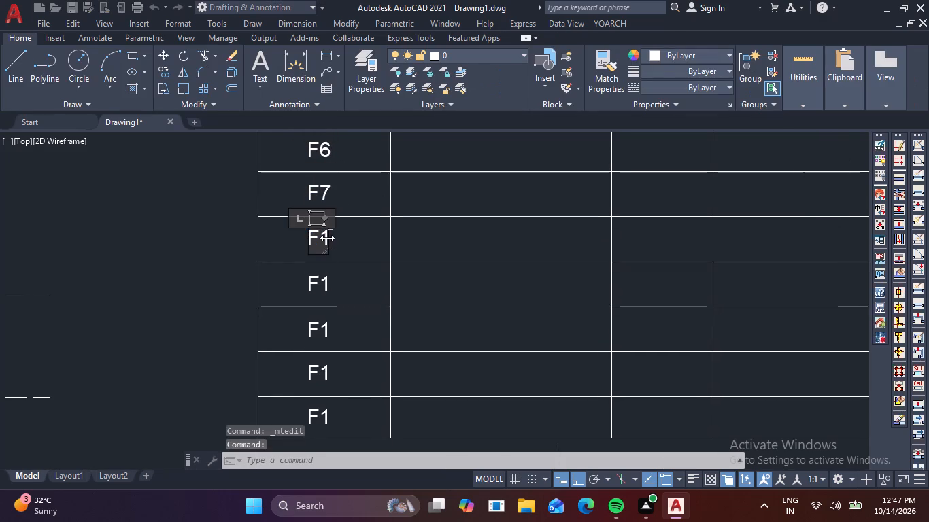
{"action": "key", "text": "BackSpace"}
{"action": "key", "text": "8"}
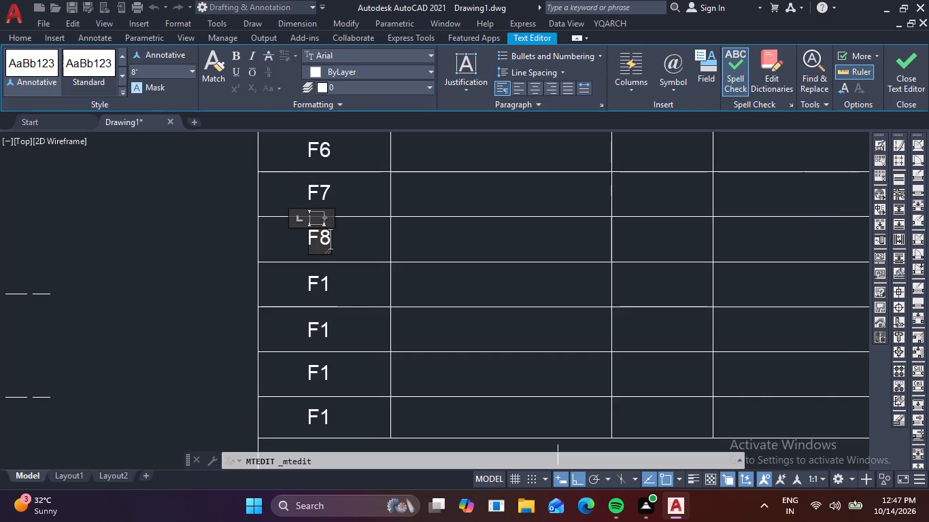
Change the F1 label in the ninth row of the NAME column to F9.
{"action": "left_click", "coordinate": [328, 283]}
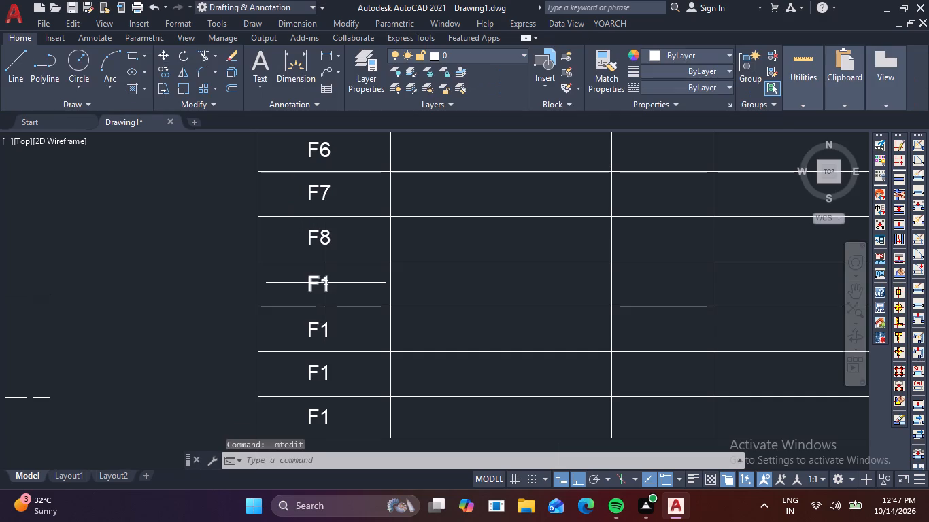
{"action": "double_click", "coordinate": [326, 283]}
{"action": "key", "text": "BackSpace"}
{"action": "key", "text": "9"}
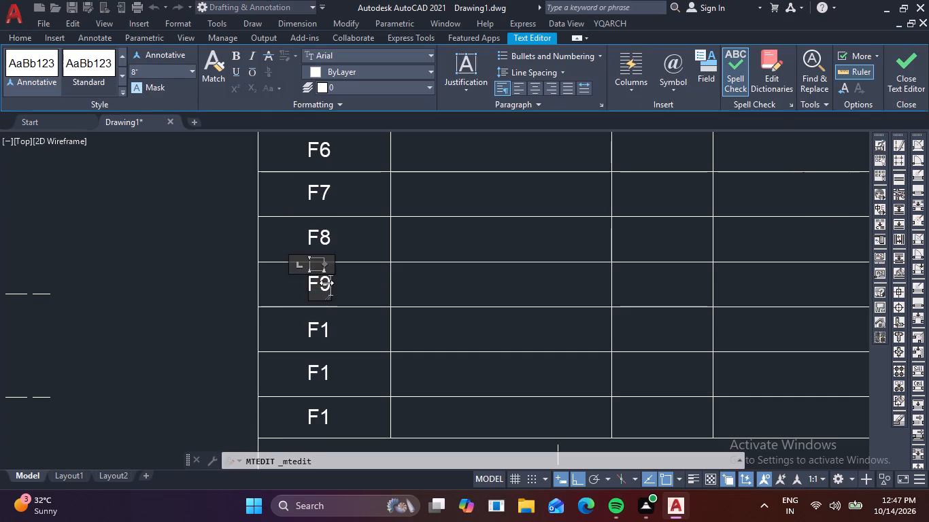
Change the F1 label in the tenth row of the NAME column to F10.
{"action": "left_click", "coordinate": [326, 330]}
{"action": "double_click", "coordinate": [326, 330]}
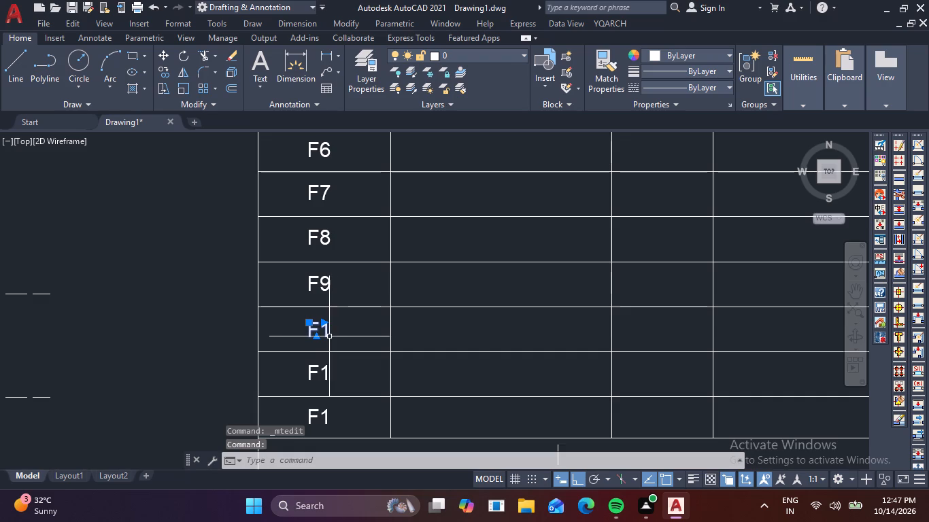
{"action": "double_click", "coordinate": [327, 335]}
{"action": "key", "text": "BackSpace"}
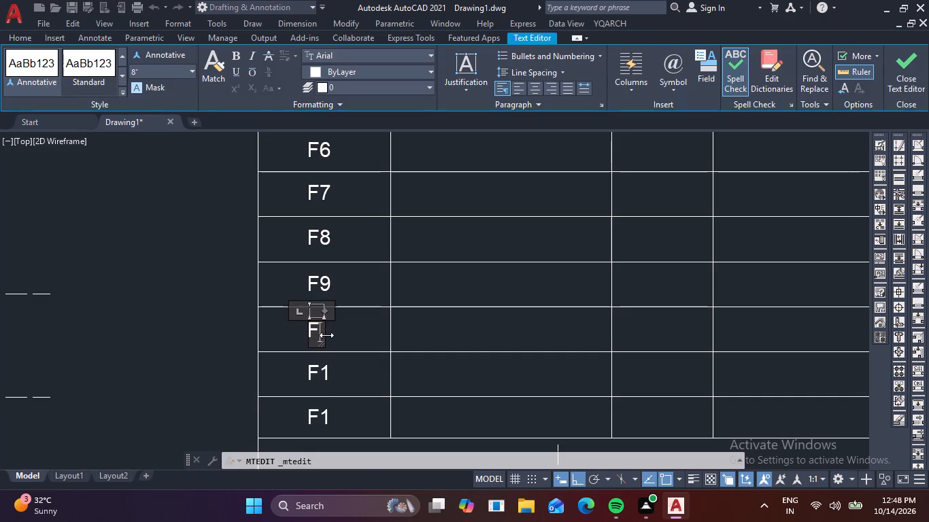
{"action": "type", "text": "01"}
{"action": "key", "text": "BackSpace"}
{"action": "key", "text": "BackSpace"}
{"action": "type", "text": "10"}
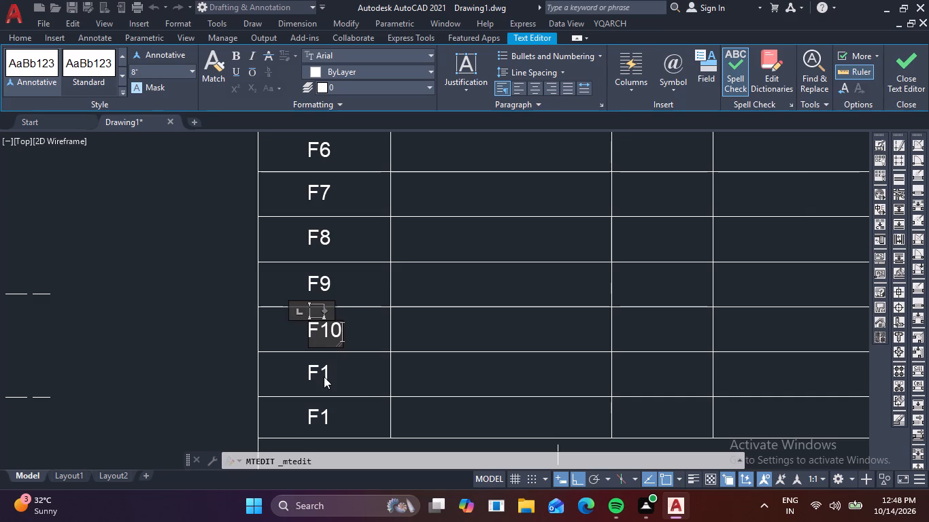
Change the F1 label in the eleventh row of the NAME column to F11.
{"action": "left_click", "coordinate": [324, 377]}
{"action": "double_click", "coordinate": [328, 373]}
{"action": "key", "text": "2"}
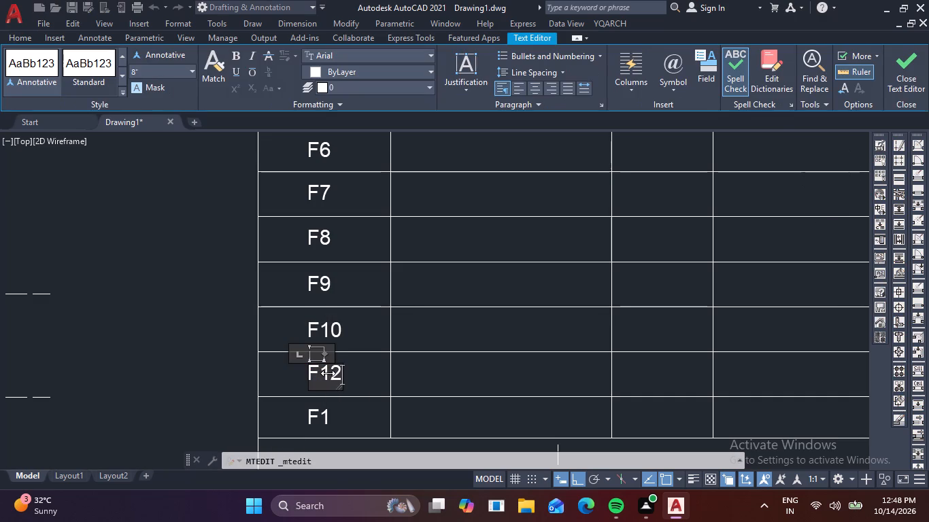
{"action": "key", "text": "BackSpace"}
{"action": "key", "text": "1"}
Change the F1 label in the last row of the NAME column to F12 and finish text editing.
{"action": "left_click", "coordinate": [327, 419]}
{"action": "double_click", "coordinate": [325, 418]}
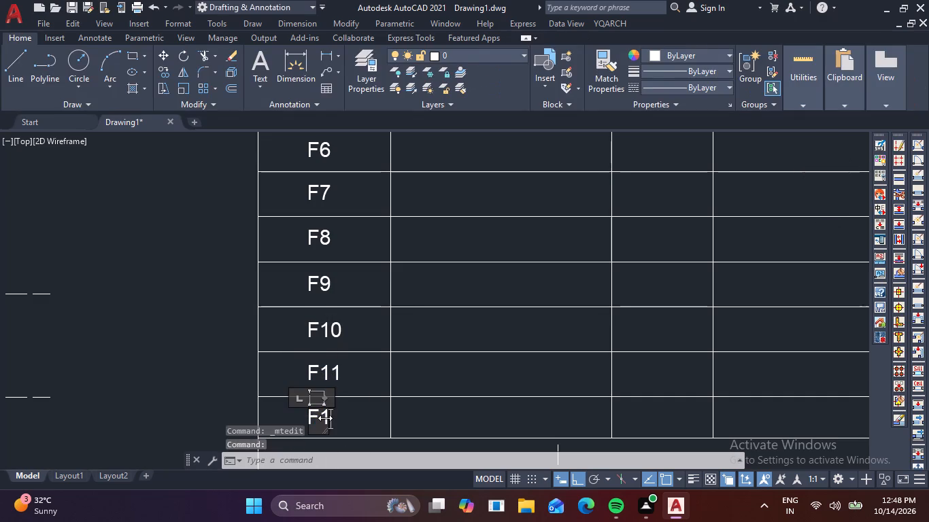
{"action": "key", "text": "2"}
{"action": "scroll", "coordinate": [333, 413], "scroll_direction": "down", "scroll_amount": 1}
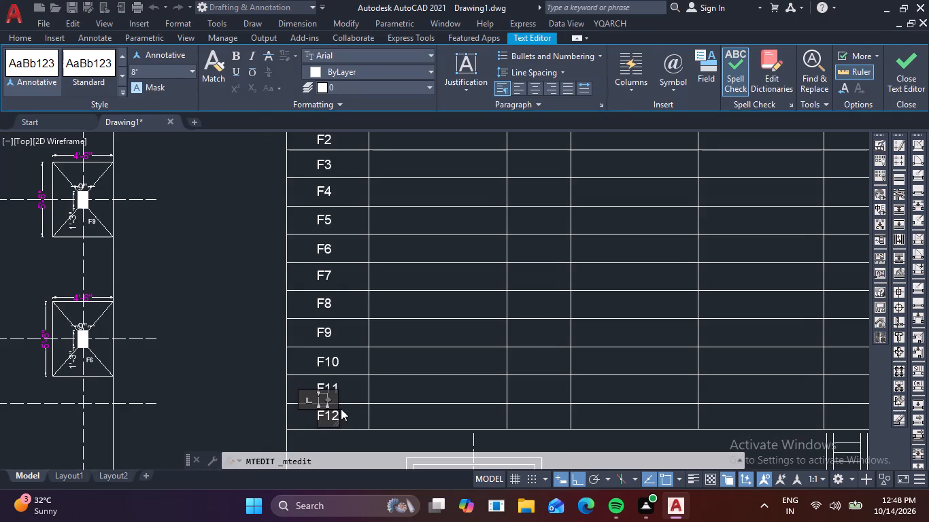
{"action": "middle_click_drag", "start_coordinate": [345, 413], "coordinate": [352, 388]}
{"action": "left_click", "coordinate": [367, 426]}
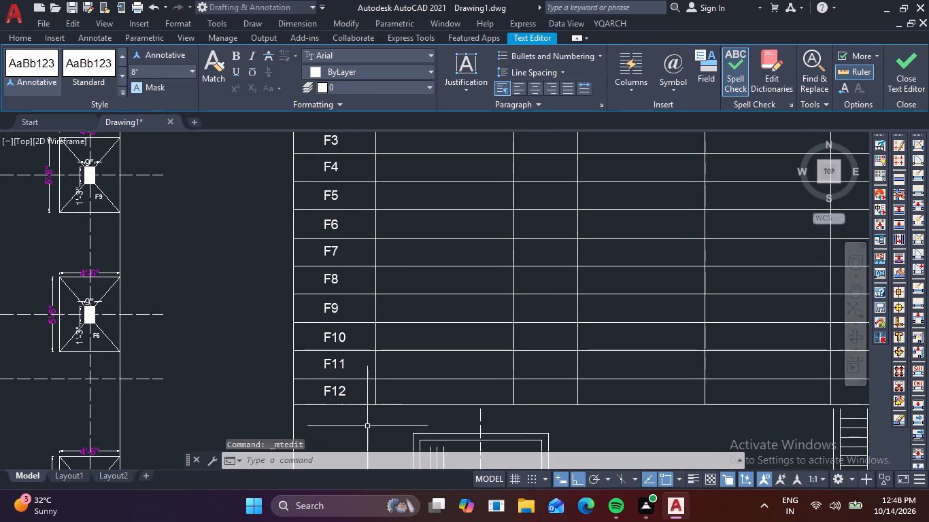
{"action": "key", "text": "Escape"}
Copy the F1 label from the NAME column straight across into the L column of the same row.
{"action": "middle_click_drag", "start_coordinate": [407, 333], "coordinate": [396, 411]}
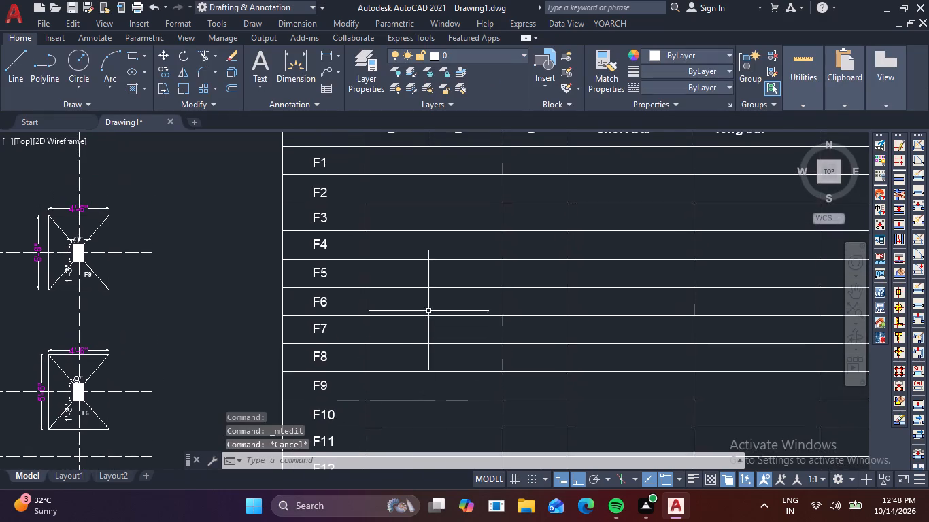
{"action": "middle_click_drag", "start_coordinate": [424, 303], "coordinate": [418, 360]}
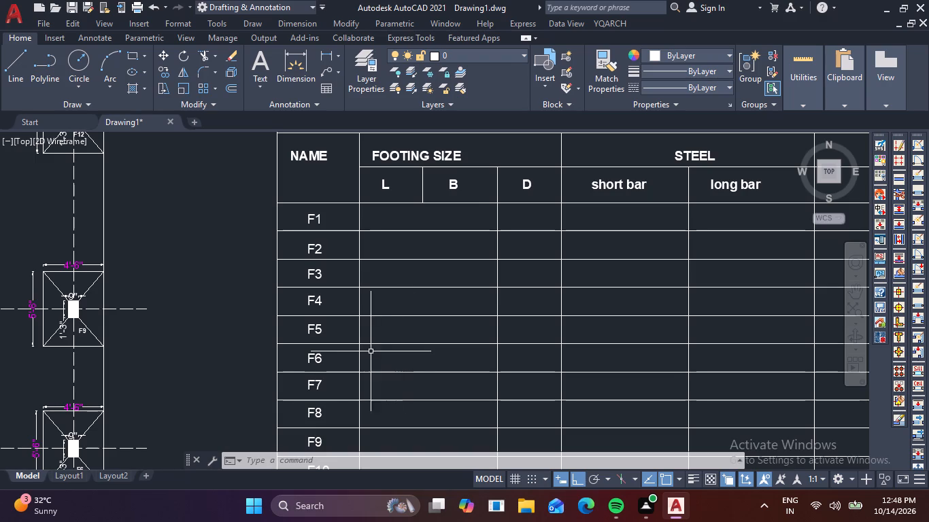
{"action": "left_click", "coordinate": [307, 220]}
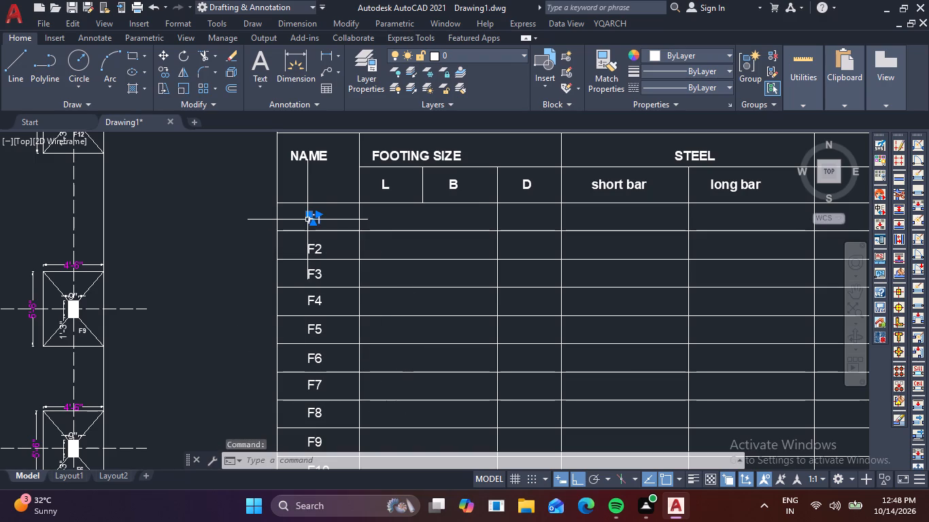
{"action": "type", "text": "co"}
{"action": "key", "text": "space"}
{"action": "left_click", "coordinate": [307, 220]}
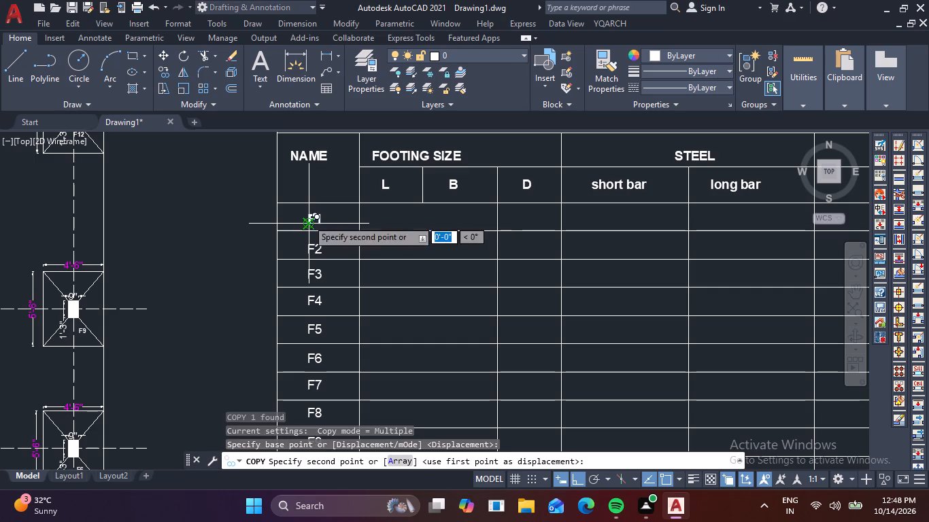
{"action": "scroll", "coordinate": [377, 224], "scroll_direction": "up", "scroll_amount": 1}
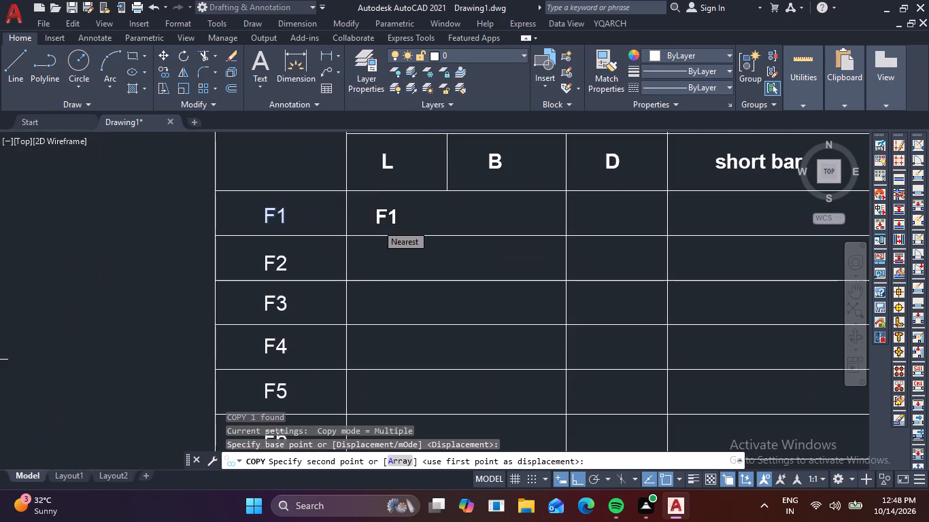
{"action": "left_click", "coordinate": [377, 224]}
{"action": "key", "text": "Escape"}
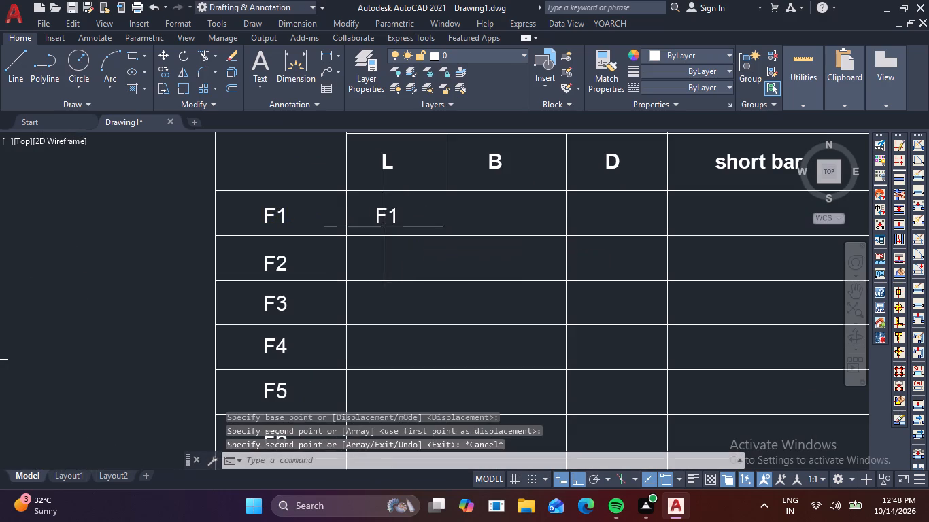
Replace the copied F1 text in the L column of the F1 row with REFFER DWG.
{"action": "double_click", "coordinate": [393, 218]}
{"action": "key", "text": "BackSpace"}
{"action": "key", "text": "BackSpace"}
{"action": "key", "text": "BackSpace"}
{"action": "key", "text": "BackSpace"}
{"action": "key", "text": "BackSpace"}
{"action": "key", "text": "BackSpace"}
{"action": "key", "text": "BackSpace"}
{"action": "key", "text": "BackSpace"}
{"action": "key", "text": "BackSpace"}
{"action": "key", "text": "BackSpace"}
{"action": "key", "text": "BackSpace"}
{"action": "key", "text": "BackSpace"}
{"action": "key", "text": "BackSpace"}
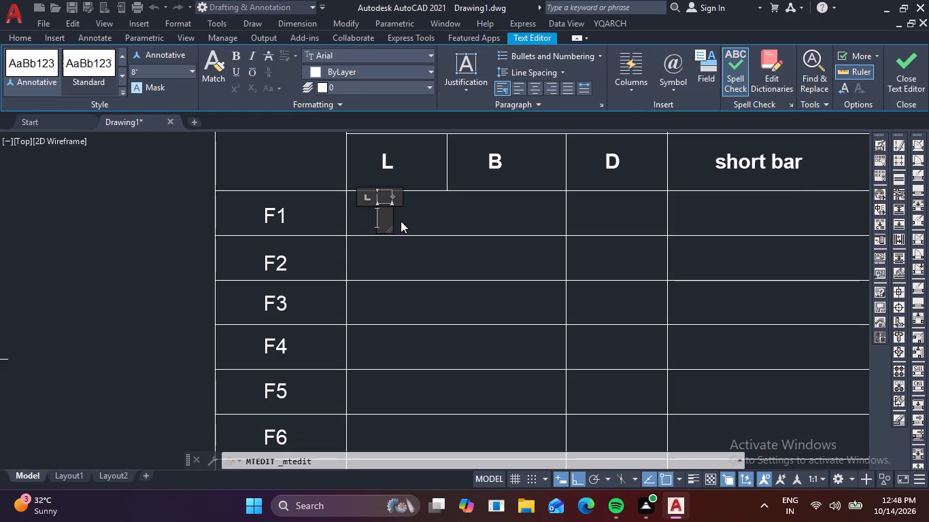
{"action": "type", "text": "ree"}
{"action": "key", "text": "BackSpace"}
{"action": "key", "text": "BackSpace"}
{"action": "key", "text": "BackSpace"}
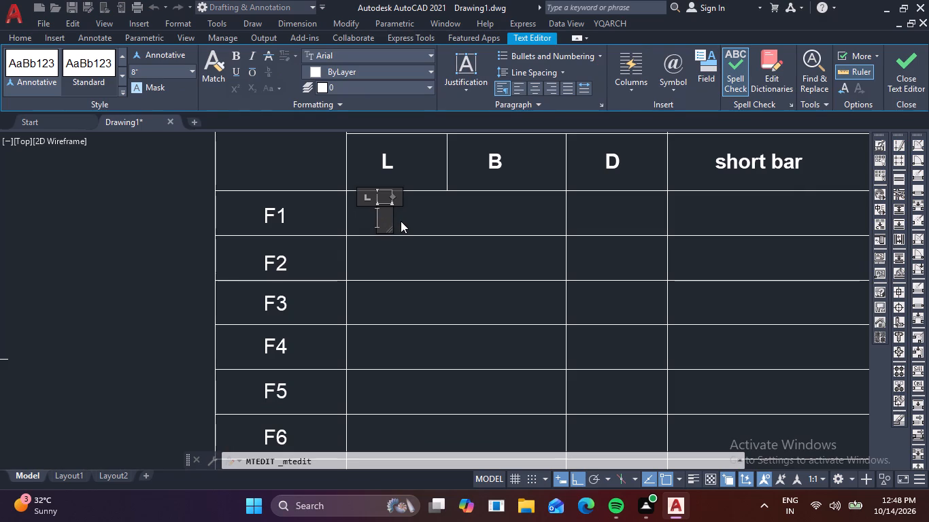
{"action": "type", "text": "REE"}
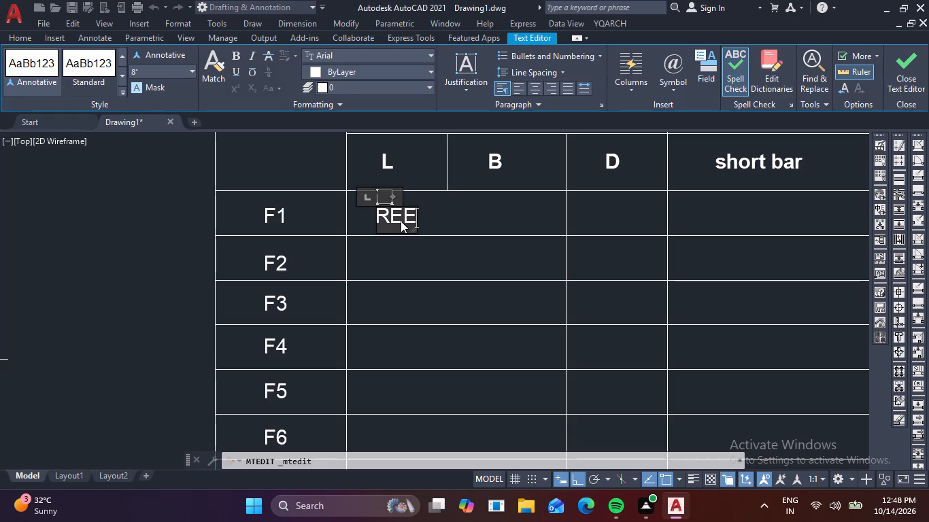
{"action": "key", "text": "BackSpace"}
{"action": "type", "text": "FF"}
{"action": "type", "text": "ER"}
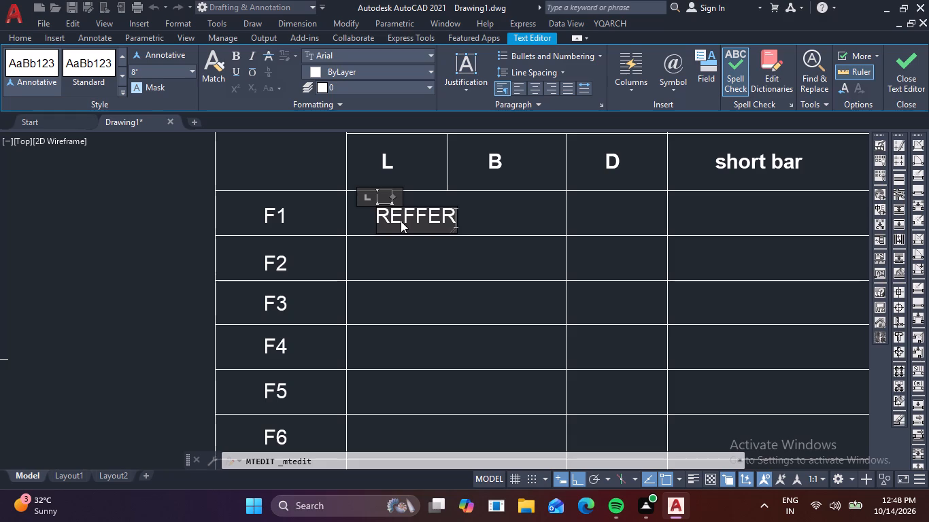
{"action": "key", "text": "n"}
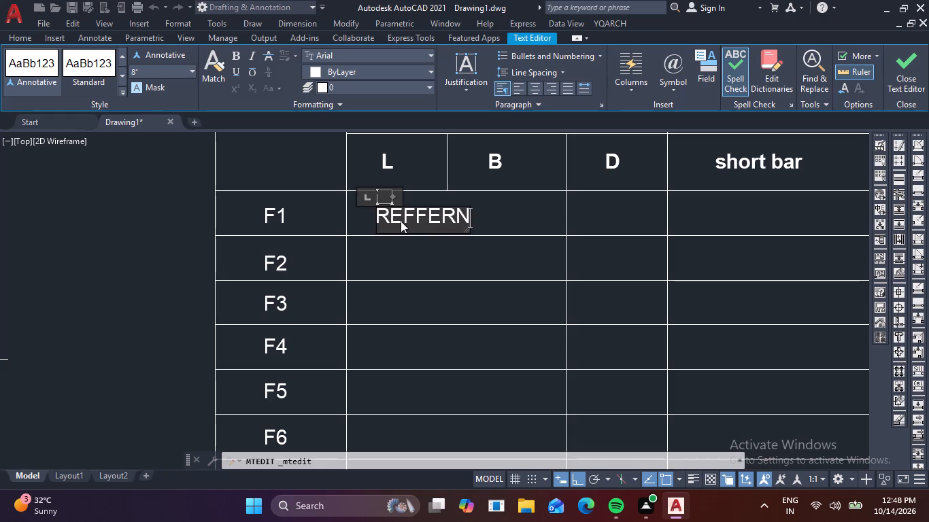
{"action": "key", "text": "BackSpace"}
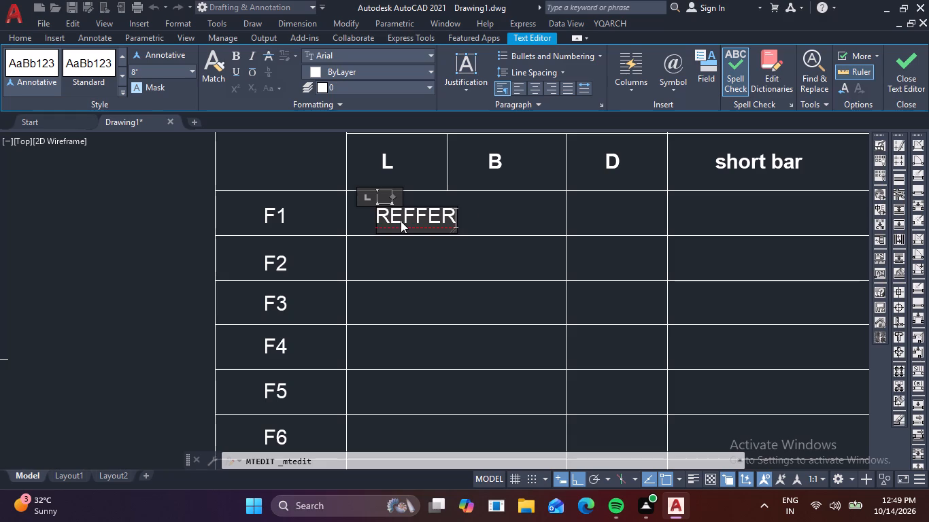
{"action": "key", "text": "space"}
{"action": "type", "text": "DW"}
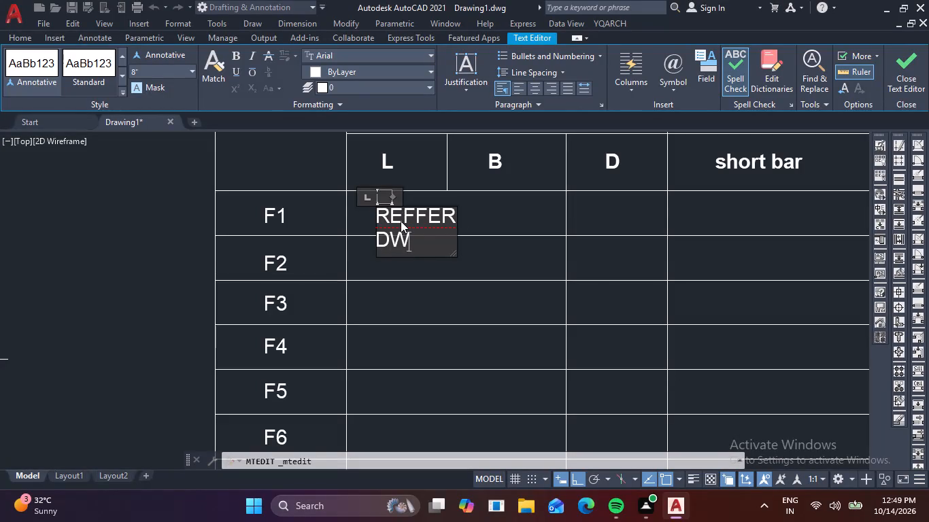
{"action": "key", "text": "g"}
Widen the text frame so REFFER DWG fits on one line across the L and B columns, and finish text editing.
{"action": "left_click_drag", "start_coordinate": [390, 194], "coordinate": [522, 206]}
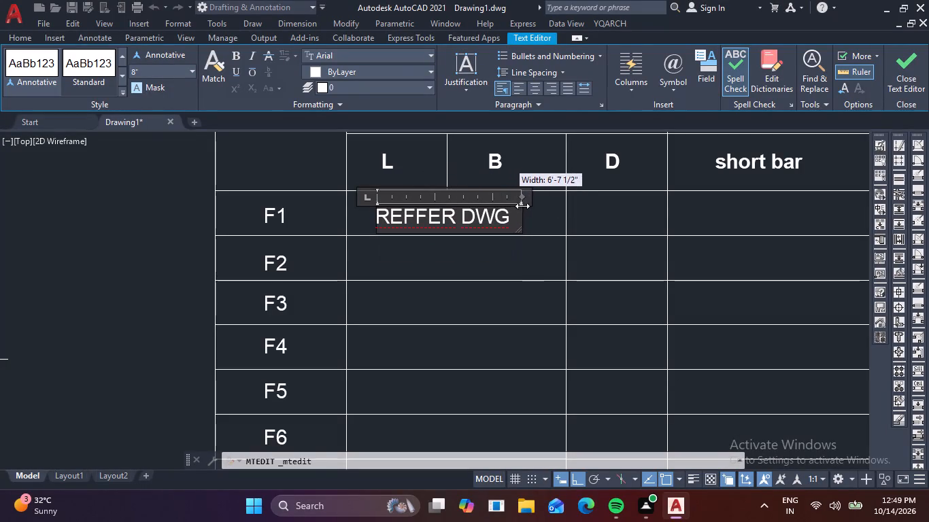
{"action": "left_click_drag", "start_coordinate": [522, 206], "coordinate": [527, 206]}
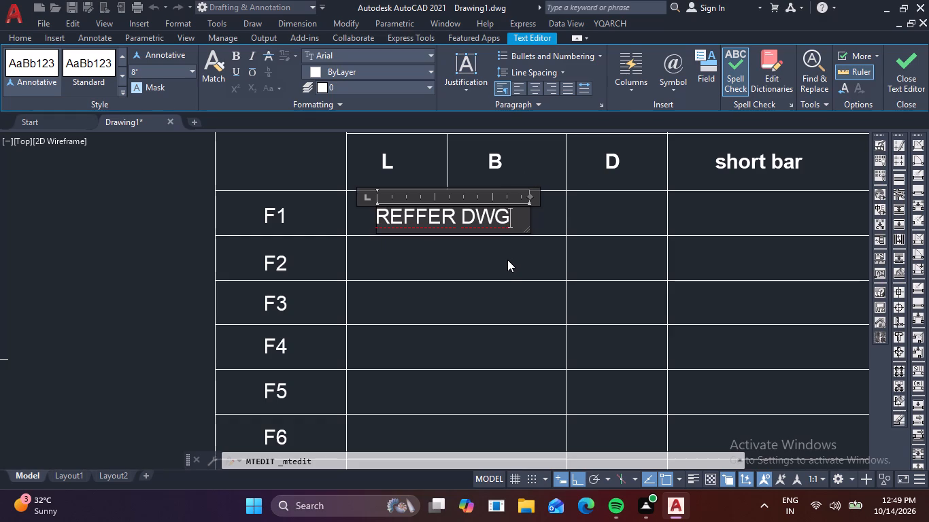
{"action": "left_click", "coordinate": [507, 260]}
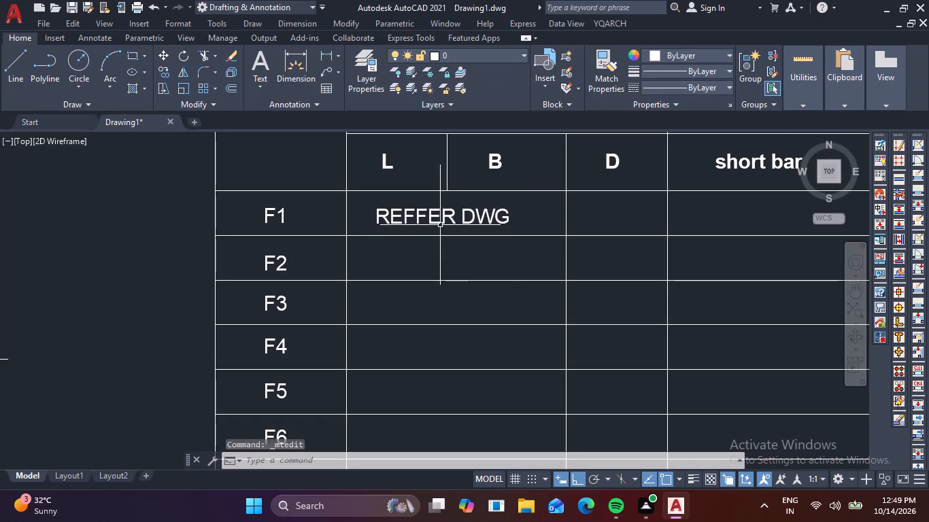
Copy the REFFER DWG text straight down into each of the rows F2 to F12 under FOOTING SIZE.
{"action": "left_click", "coordinate": [435, 217]}
{"action": "type", "text": "CP"}
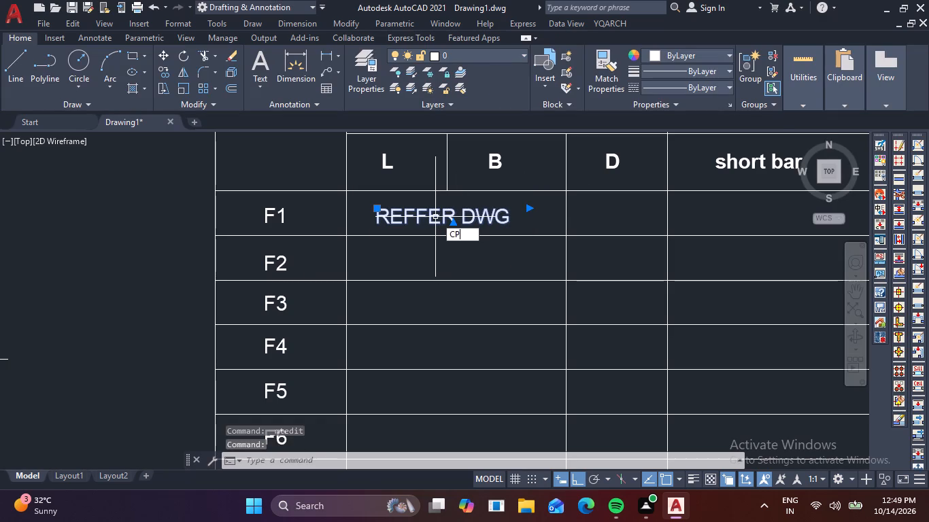
{"action": "key", "text": "BackSpace"}
{"action": "type", "text": "O"}
{"action": "key", "text": "space"}
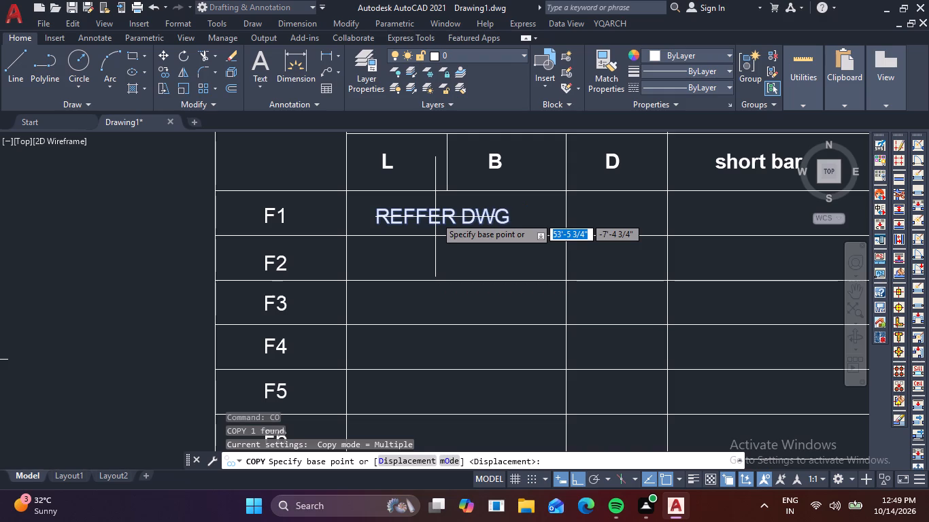
{"action": "left_click", "coordinate": [377, 222]}
{"action": "left_click", "coordinate": [378, 268]}
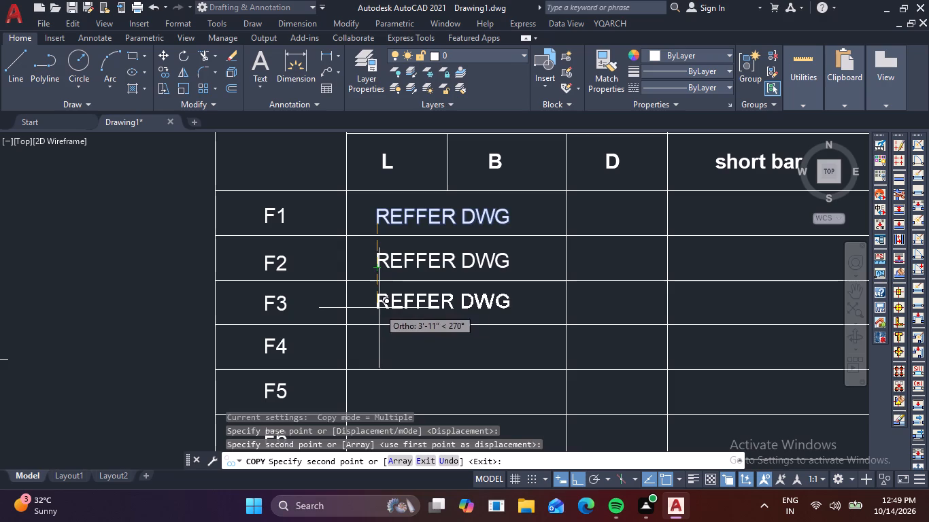
{"action": "left_click", "coordinate": [379, 309]}
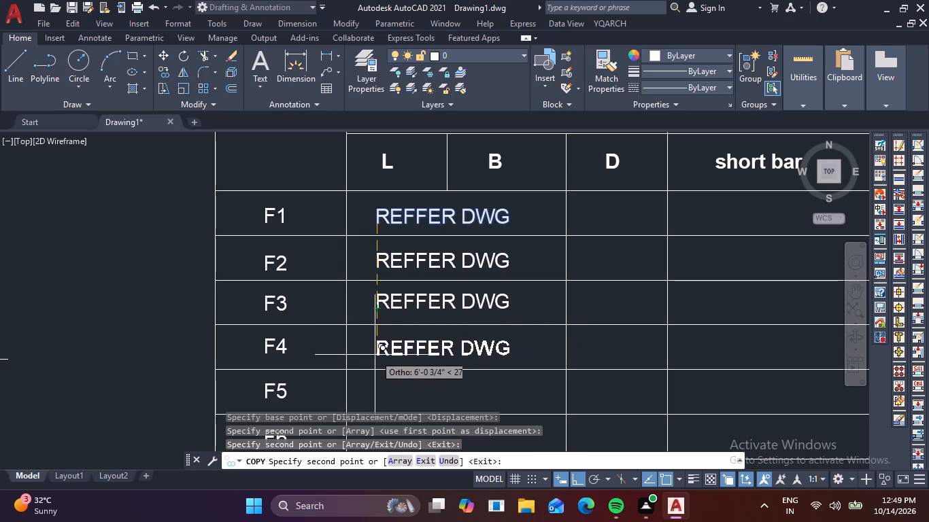
{"action": "left_click", "coordinate": [375, 355]}
{"action": "middle_click_drag", "start_coordinate": [405, 385], "coordinate": [404, 310]}
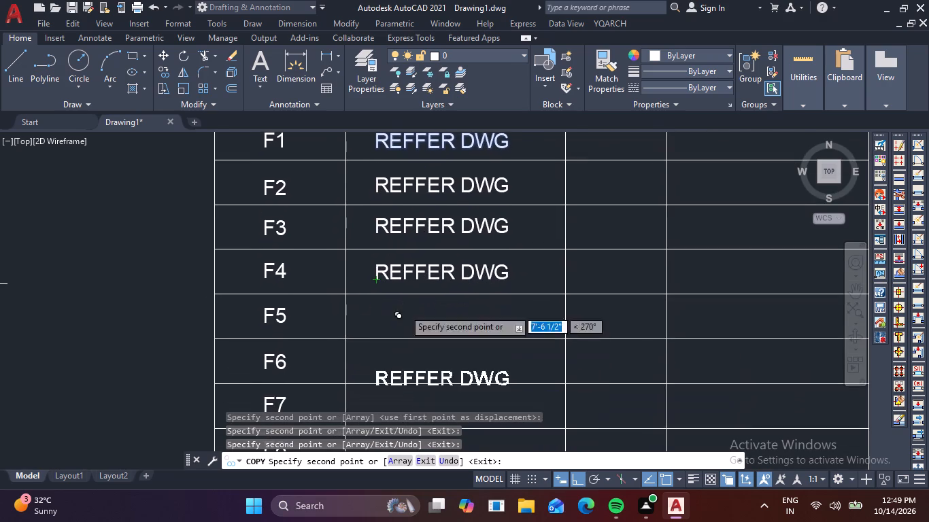
{"action": "left_click", "coordinate": [381, 328]}
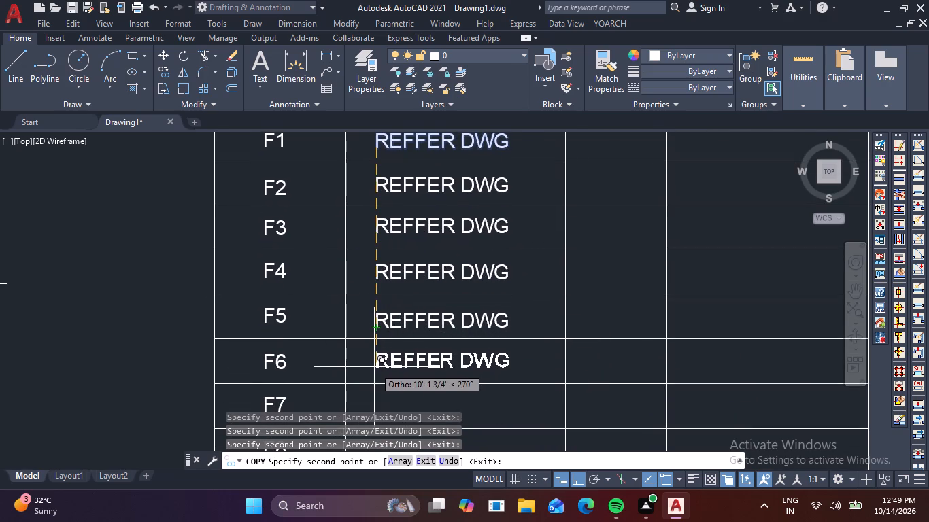
{"action": "left_click", "coordinate": [374, 368]}
{"action": "middle_click_drag", "start_coordinate": [372, 364], "coordinate": [383, 241]}
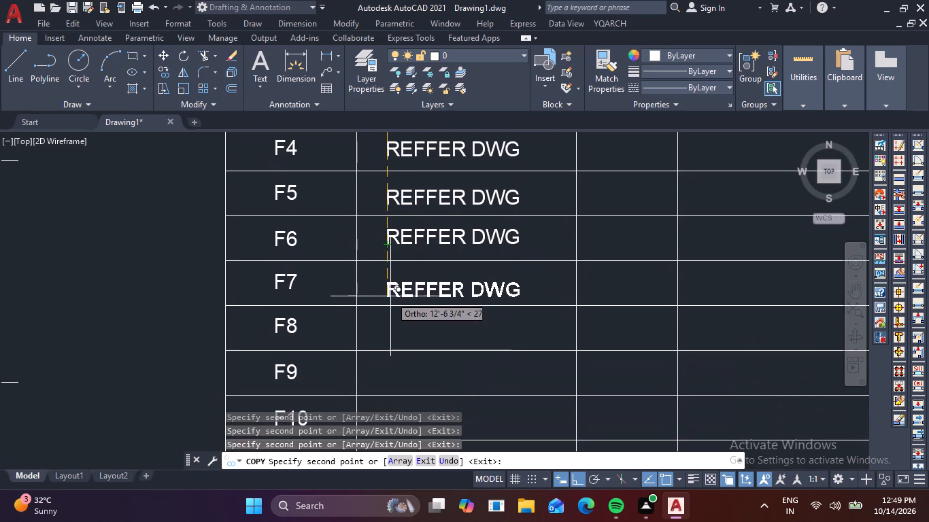
{"action": "left_click", "coordinate": [389, 294]}
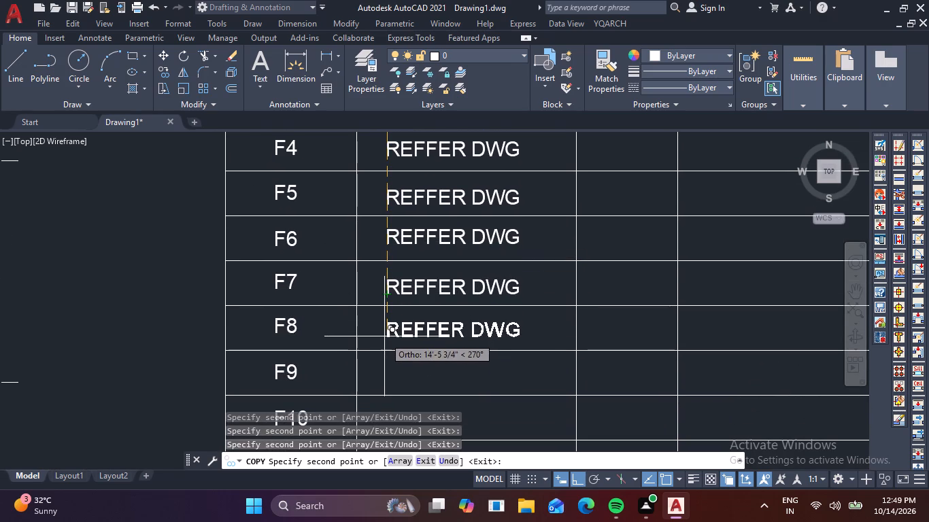
{"action": "left_click", "coordinate": [384, 334]}
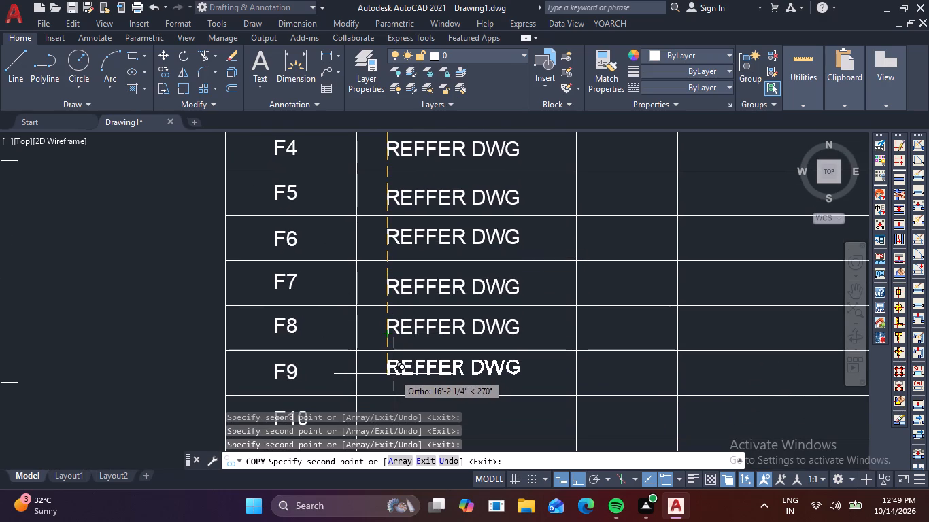
{"action": "left_click", "coordinate": [390, 379]}
{"action": "middle_click_drag", "start_coordinate": [395, 379], "coordinate": [405, 228]}
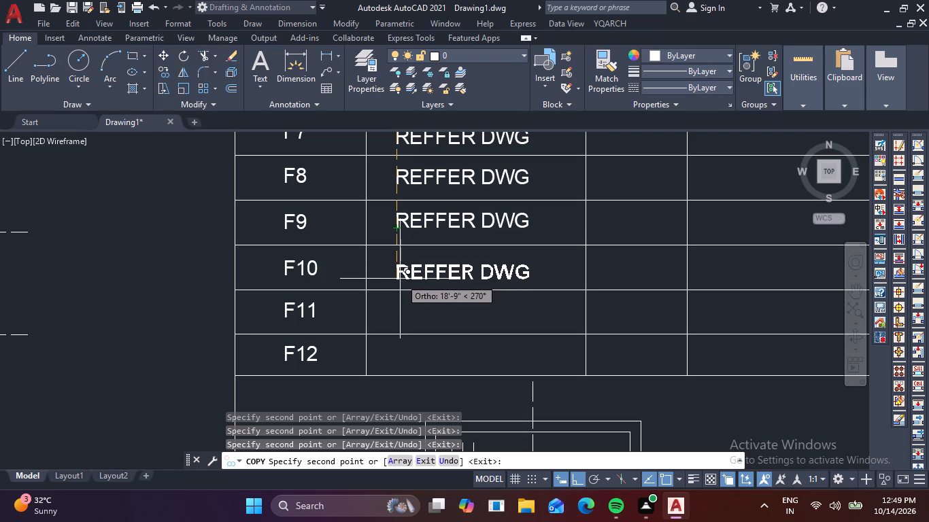
{"action": "left_click", "coordinate": [400, 279]}
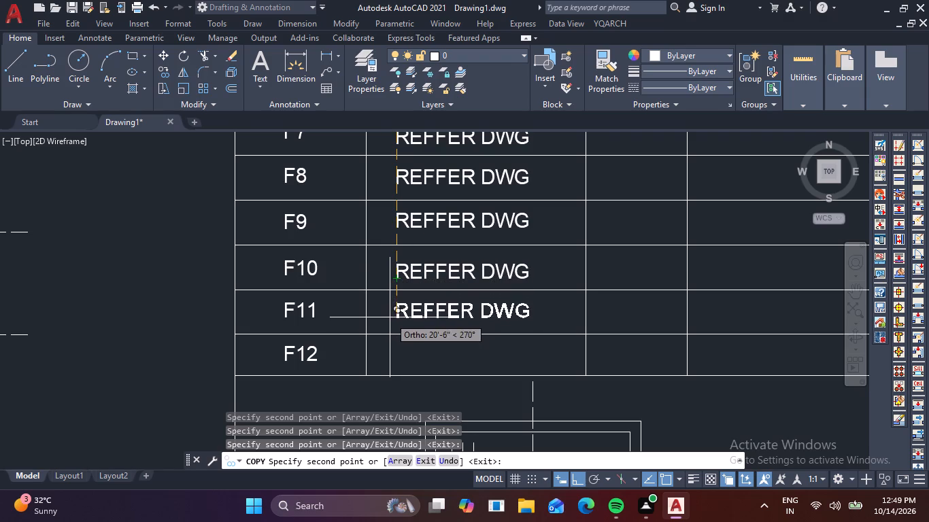
{"action": "left_click", "coordinate": [390, 319]}
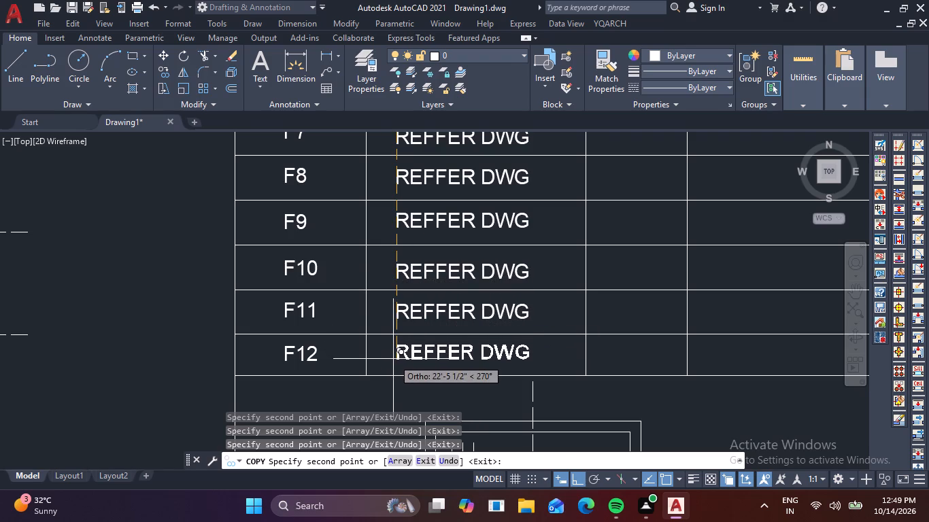
{"action": "left_click", "coordinate": [393, 359]}
{"action": "key", "text": "Escape"}
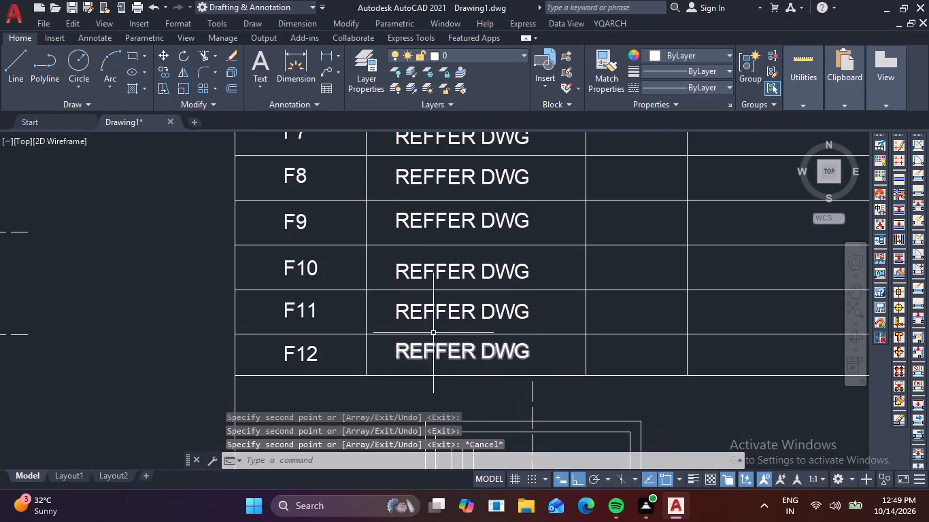
Copy the F1 label from the NAME column straight across into the D column of the same row.
{"action": "scroll", "coordinate": [448, 298], "scroll_direction": "down", "scroll_amount": 2}
{"action": "middle_click_drag", "start_coordinate": [470, 288], "coordinate": [400, 429]}
{"action": "scroll", "coordinate": [405, 281], "scroll_direction": "up", "scroll_amount": 2}
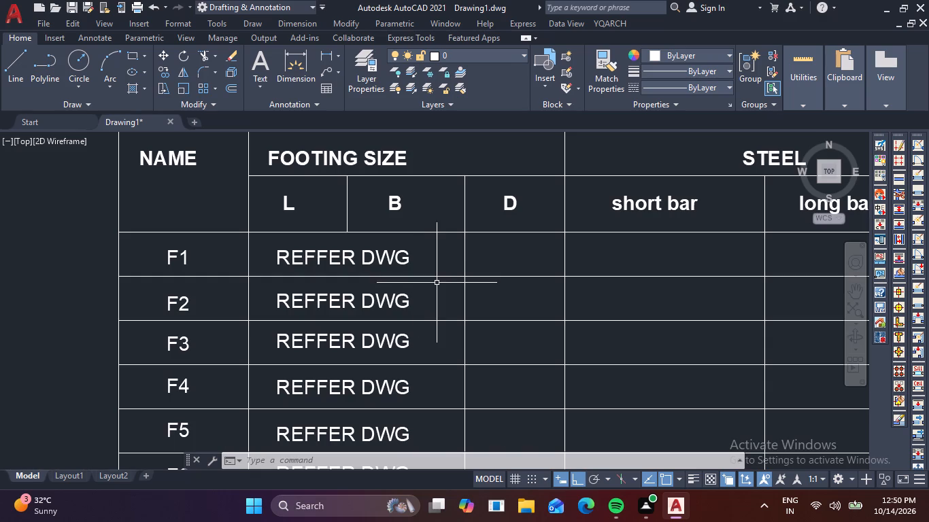
{"action": "left_click", "coordinate": [176, 260]}
{"action": "left_click", "coordinate": [173, 257]}
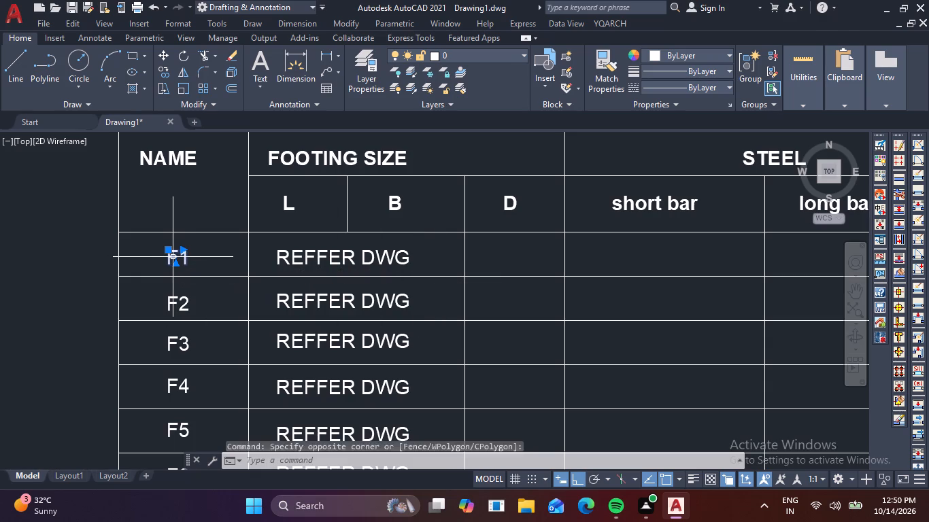
{"action": "type", "text": "CO"}
{"action": "key", "text": "space"}
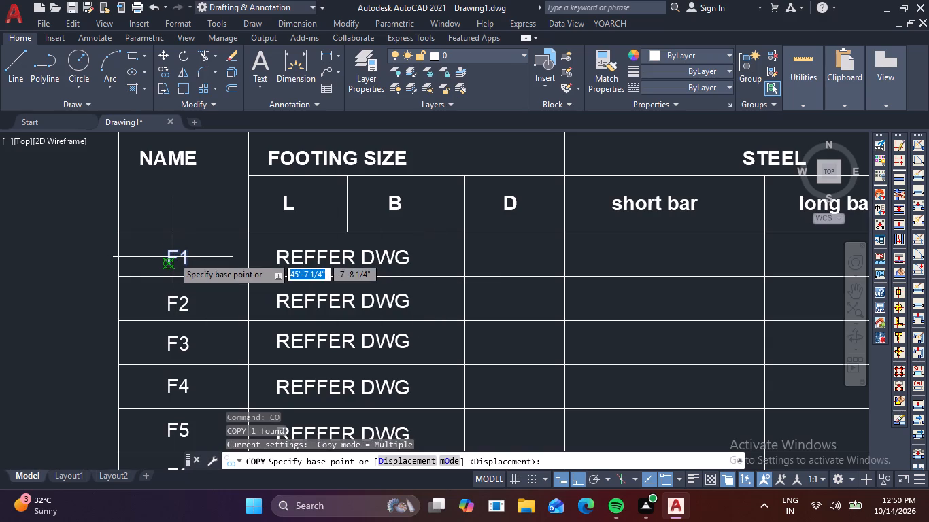
{"action": "left_click", "coordinate": [166, 263]}
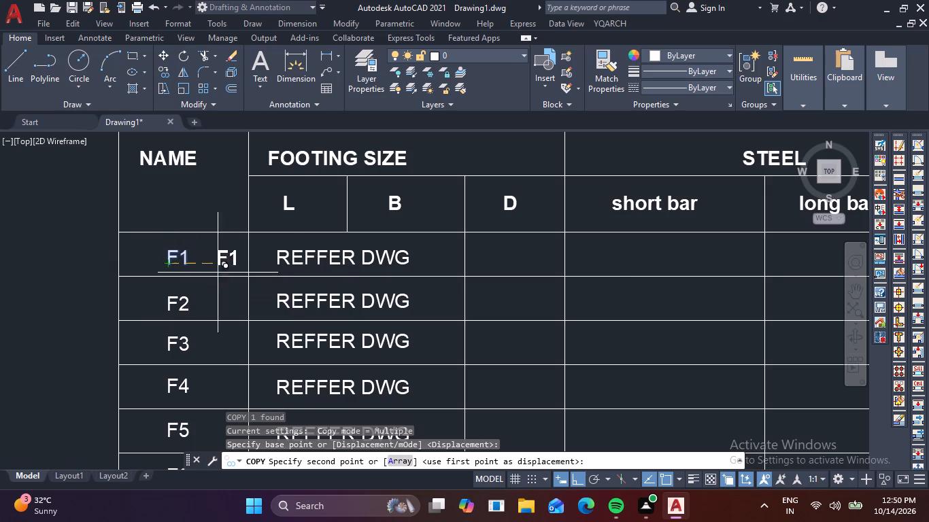
{"action": "left_click", "coordinate": [497, 267]}
{"action": "key", "text": "Escape"}
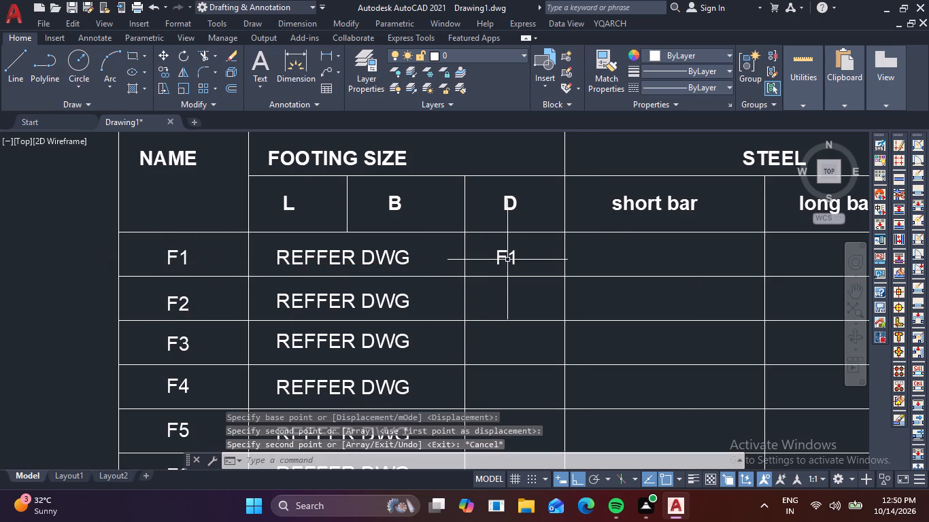
Replace the copied F1 text in the D column of the F1 row with 18".
{"action": "double_click", "coordinate": [513, 254]}
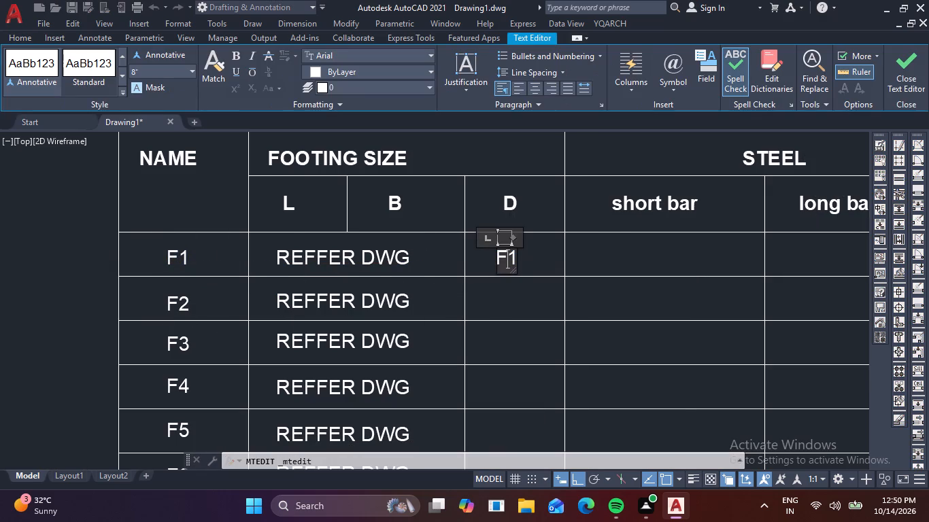
{"action": "key", "text": "Right"}
{"action": "key", "text": "BackSpace"}
{"action": "key", "text": "BackSpace"}
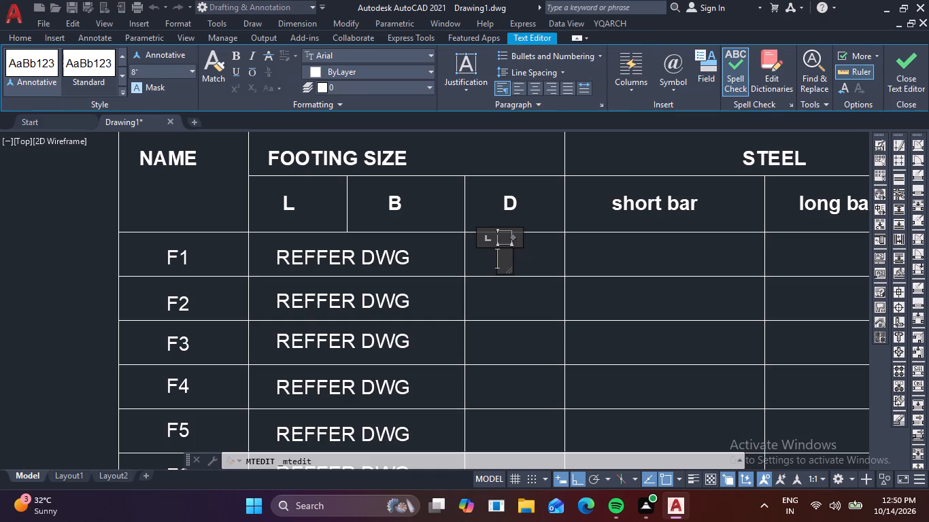
{"action": "type", "text": "18"}
{"action": "key", "text": "shift+quotedbl"}
{"action": "left_click", "coordinate": [546, 322]}
Copy the 18" depth text straight down the D column into rows F2 to F7 and F9 to F12, skipping F8.
{"action": "left_click", "coordinate": [520, 266]}
{"action": "left_click", "coordinate": [507, 253]}
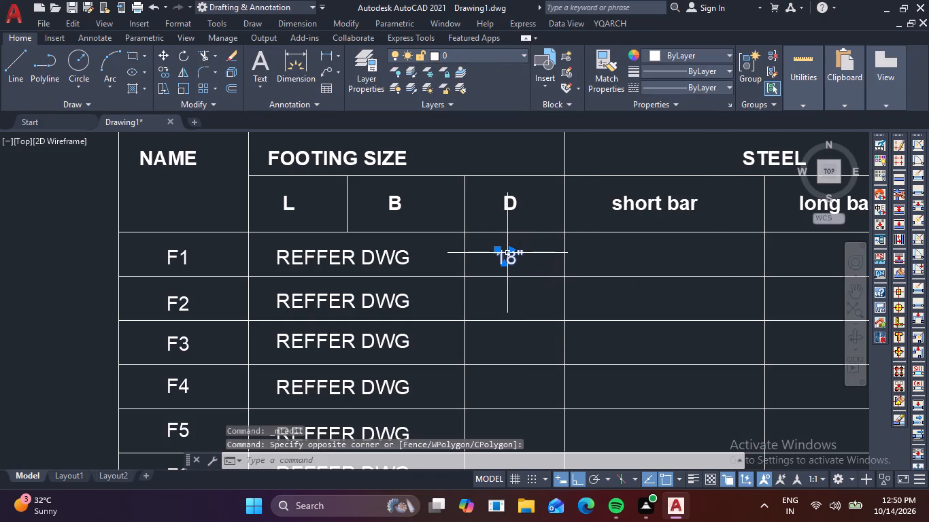
{"action": "type", "text": "CO"}
{"action": "key", "text": "space"}
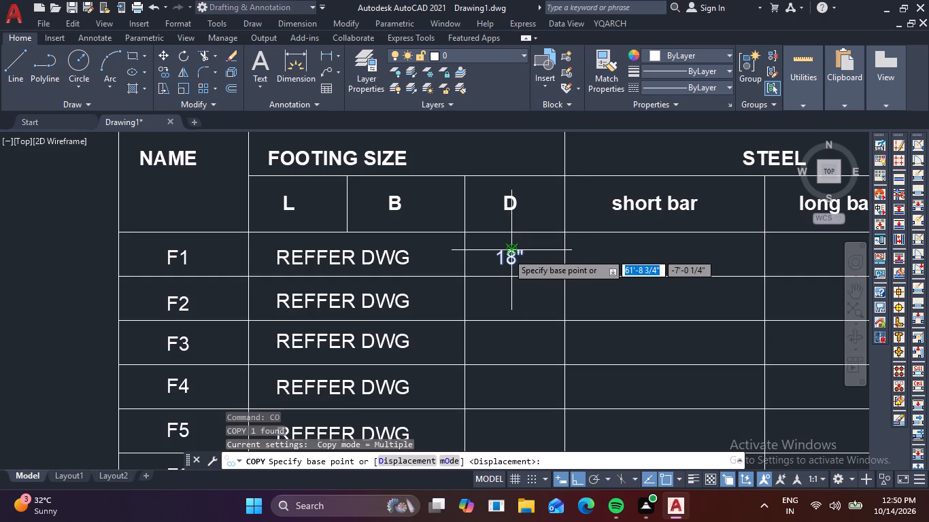
{"action": "left_click", "coordinate": [498, 266]}
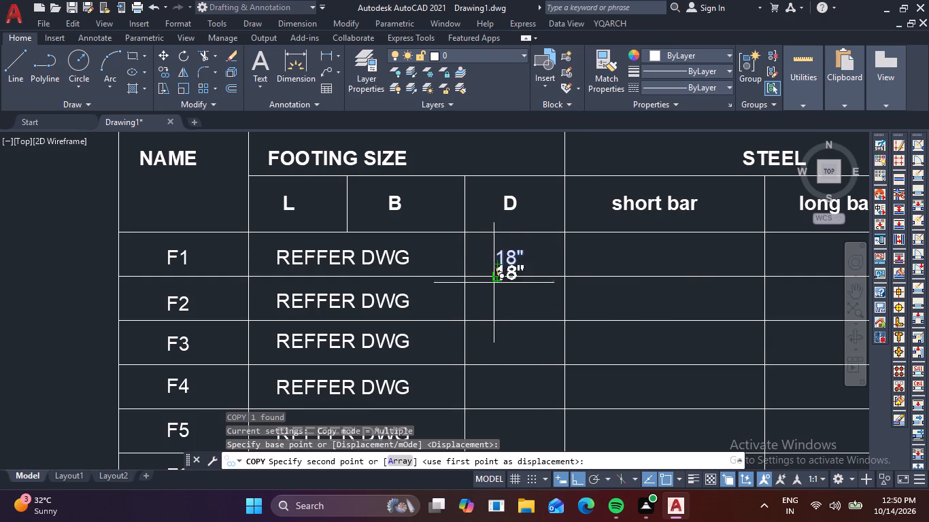
{"action": "left_click", "coordinate": [490, 307]}
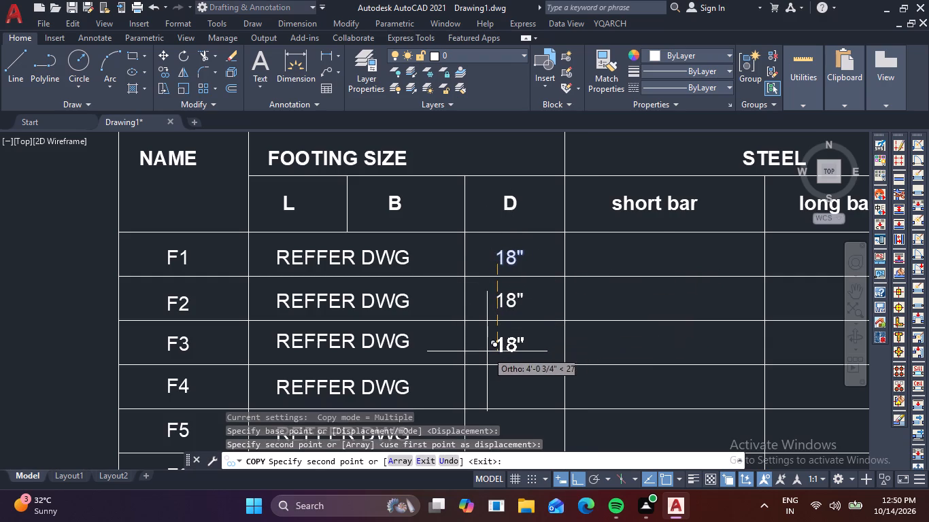
{"action": "left_click", "coordinate": [487, 352]}
{"action": "middle_click_drag", "start_coordinate": [488, 352], "coordinate": [475, 179]}
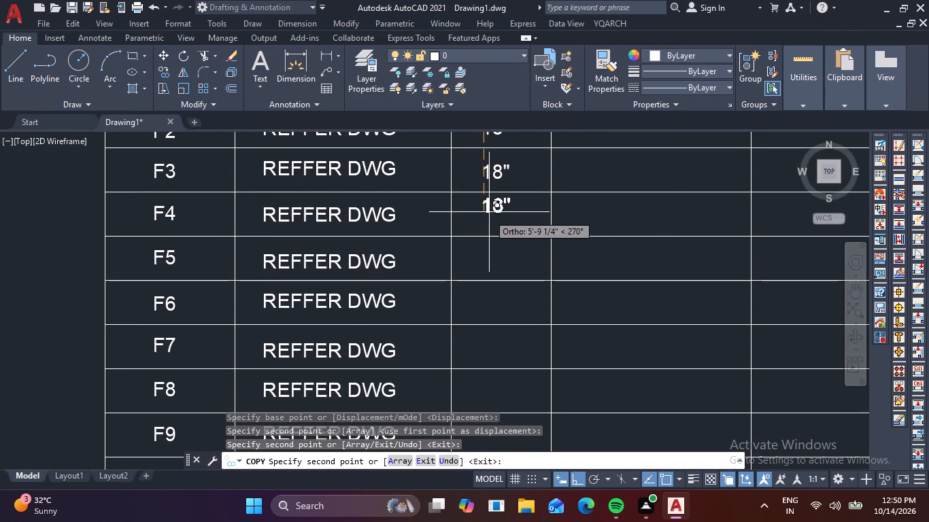
{"action": "left_click", "coordinate": [482, 223]}
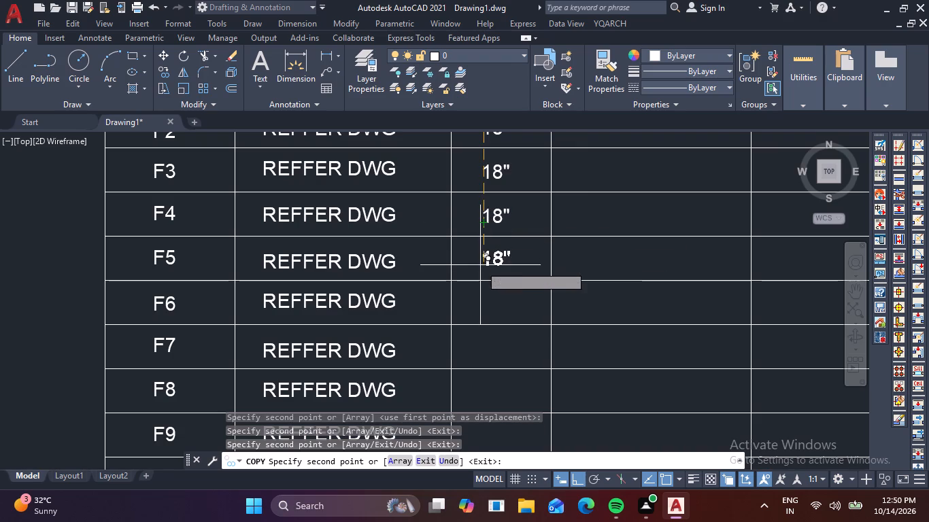
{"action": "left_click", "coordinate": [480, 265]}
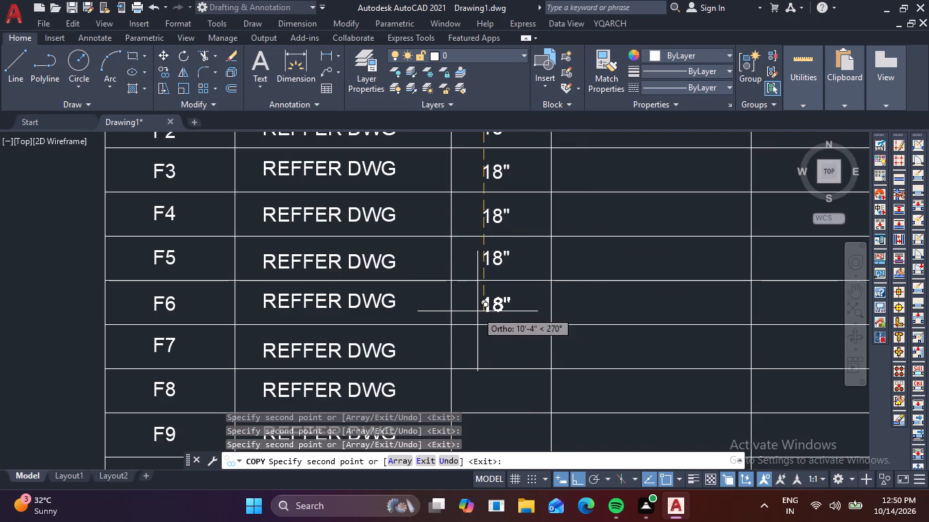
{"action": "left_click", "coordinate": [477, 311]}
{"action": "middle_click_drag", "start_coordinate": [480, 331], "coordinate": [473, 245]}
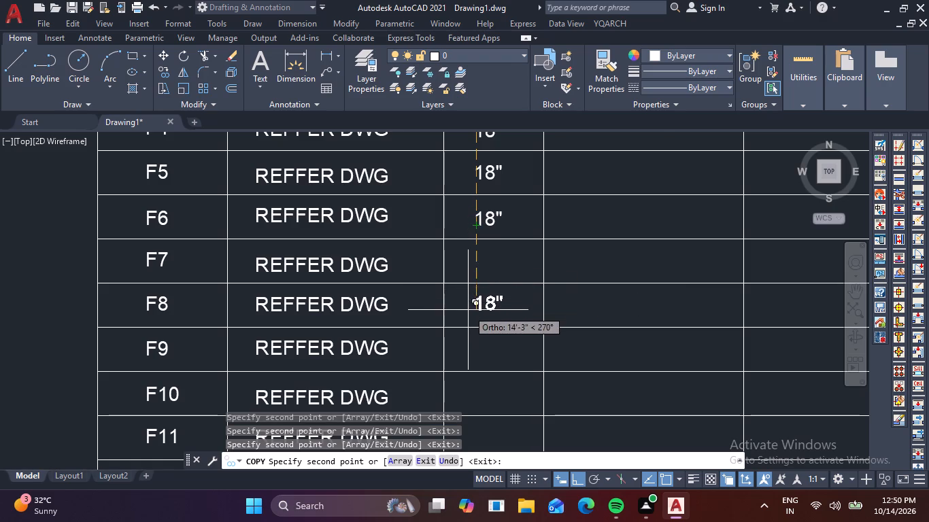
{"action": "left_click", "coordinate": [475, 268]}
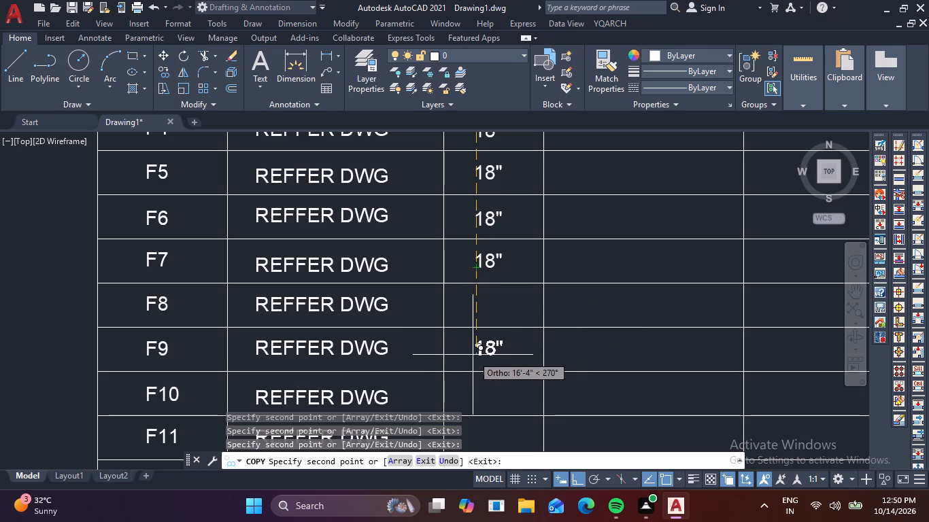
{"action": "left_click", "coordinate": [473, 359]}
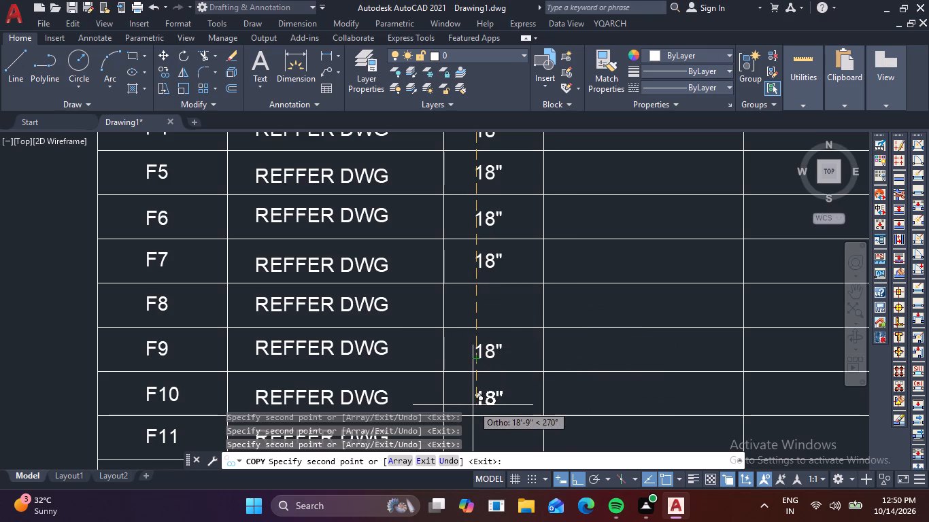
{"action": "left_click", "coordinate": [473, 405]}
{"action": "middle_click_drag", "start_coordinate": [475, 405], "coordinate": [459, 268]}
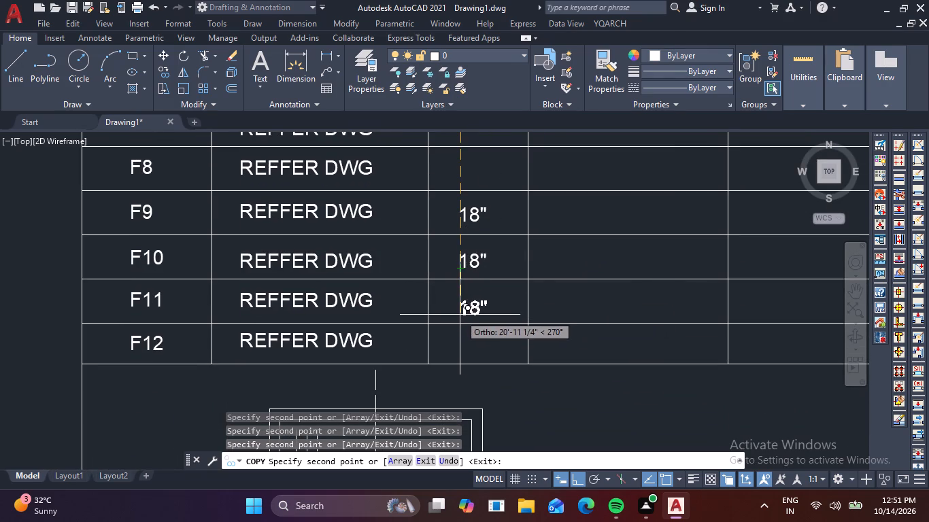
{"action": "left_click", "coordinate": [460, 315]}
{"action": "left_click", "coordinate": [460, 353]}
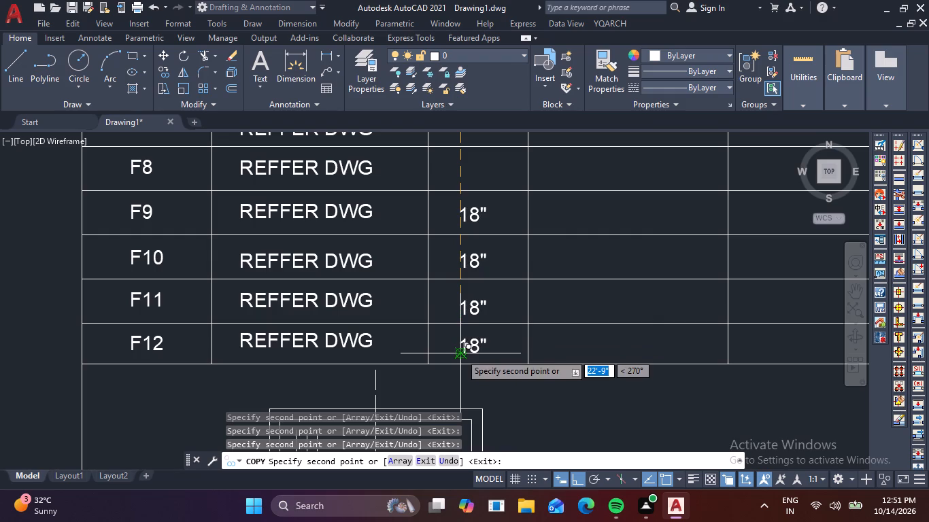
{"action": "key", "text": "Escape"}
Change the depth text in the D column of the F5 row to 24".
{"action": "middle_click_drag", "start_coordinate": [469, 307], "coordinate": [420, 468]}
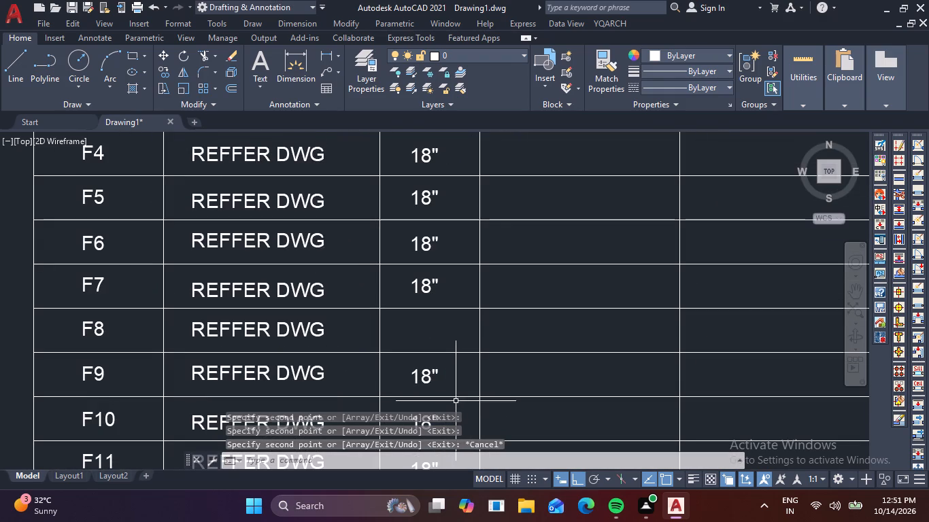
{"action": "double_click", "coordinate": [426, 201]}
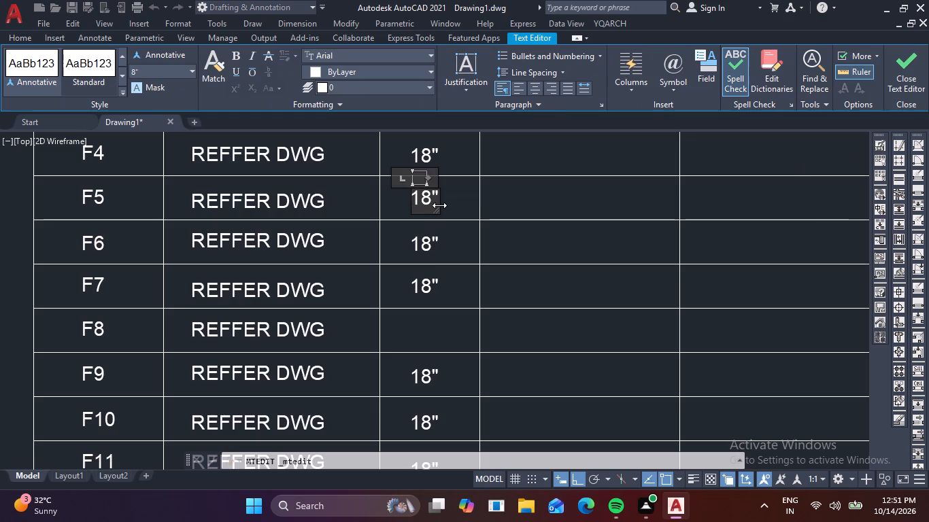
{"action": "key", "text": "Right"}
{"action": "key", "text": "BackSpace"}
{"action": "key", "text": "BackSpace"}
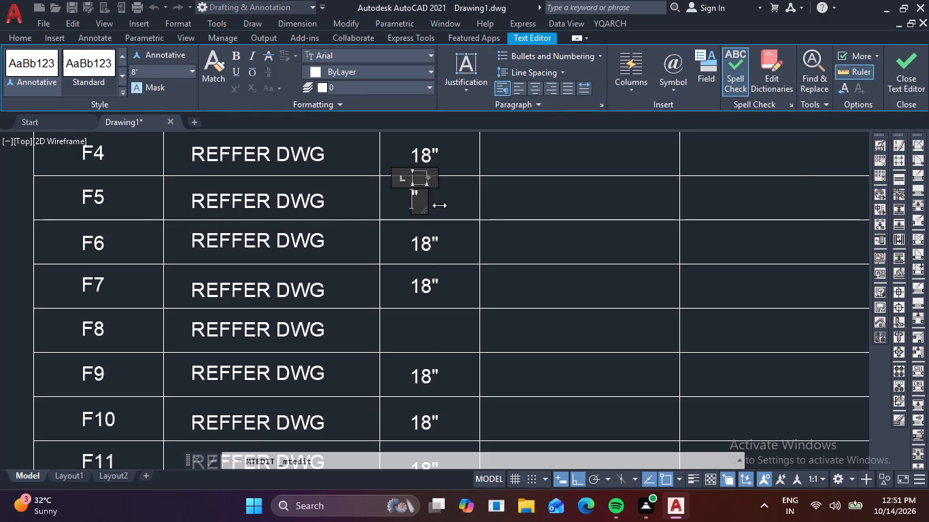
{"action": "key", "text": "2"}
{"action": "key", "text": "4"}
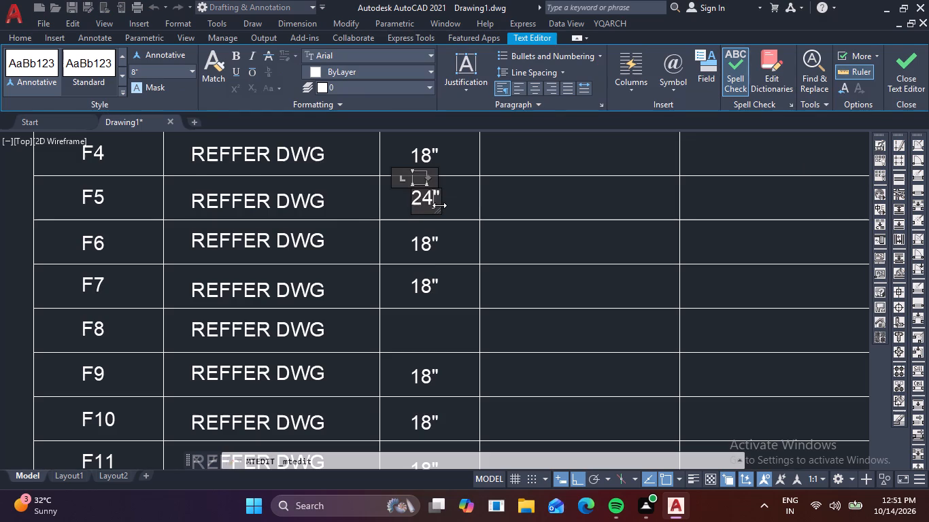
{"action": "left_click", "coordinate": [577, 243]}
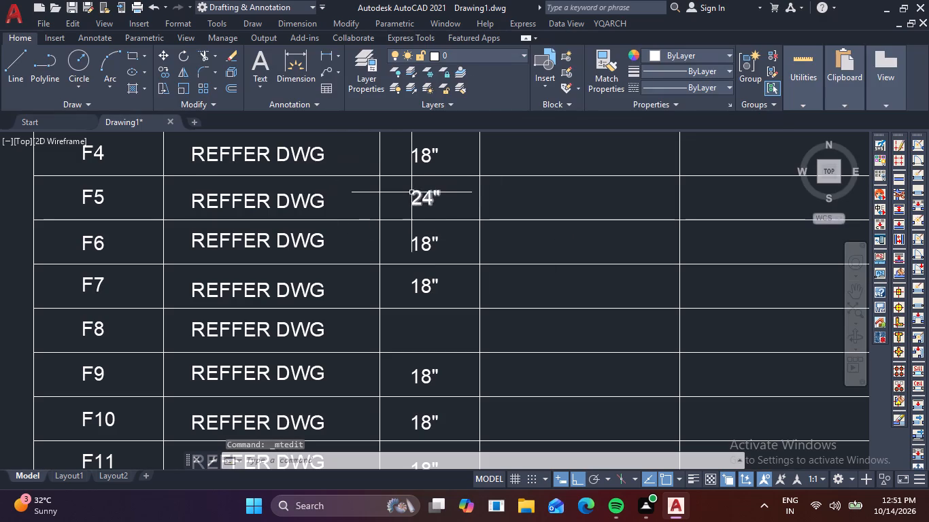
Copy the 24" depth text from the F5 row straight down into the empty D cell of the F8 row.
{"action": "left_click", "coordinate": [413, 193]}
{"action": "type", "text": "CO"}
{"action": "key", "text": "space"}
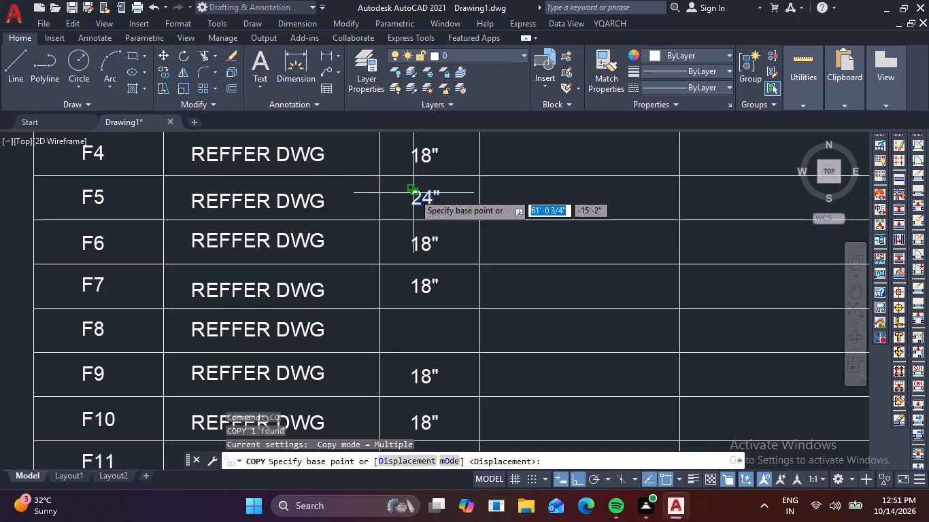
{"action": "left_click", "coordinate": [413, 193]}
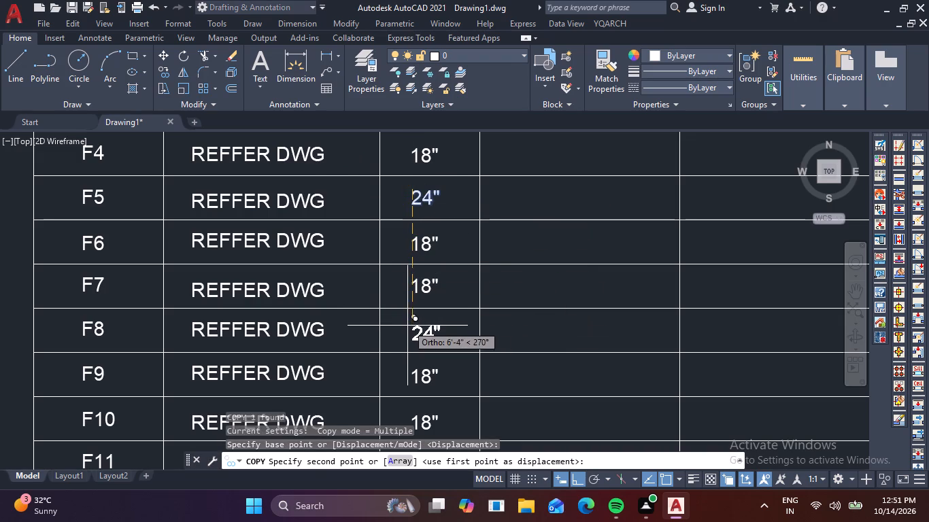
{"action": "left_click", "coordinate": [411, 321]}
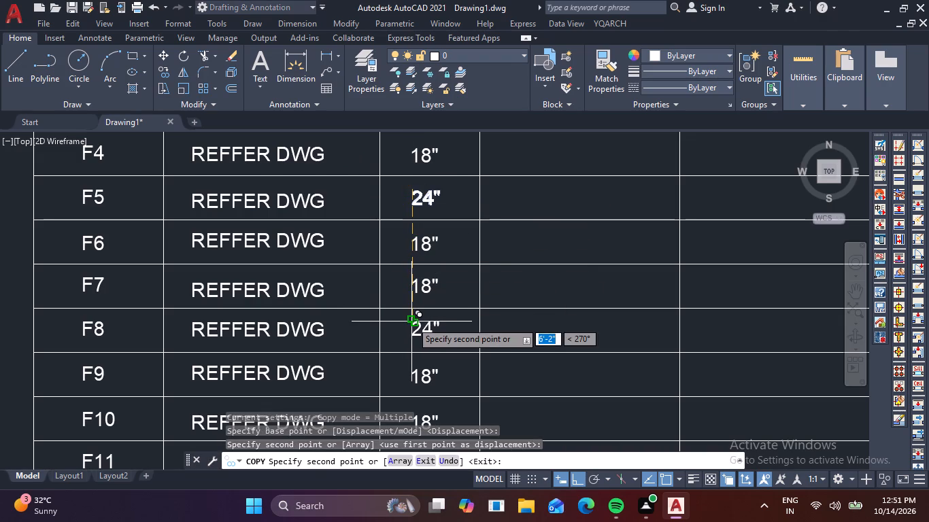
{"action": "key", "text": "Escape"}
Copy the 18" text from the D column of the F1 row straight across into its short bar column.
{"action": "scroll", "coordinate": [418, 321], "scroll_direction": "down", "scroll_amount": 1}
{"action": "middle_click_drag", "start_coordinate": [505, 326], "coordinate": [467, 347]}
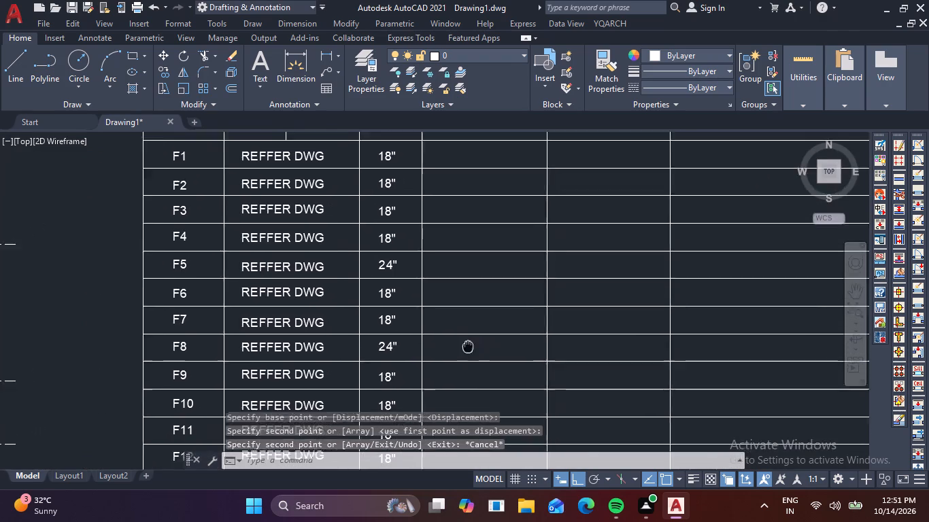
{"action": "middle_click_drag", "start_coordinate": [467, 347], "coordinate": [441, 363]}
{"action": "middle_click_drag", "start_coordinate": [441, 364], "coordinate": [439, 389]}
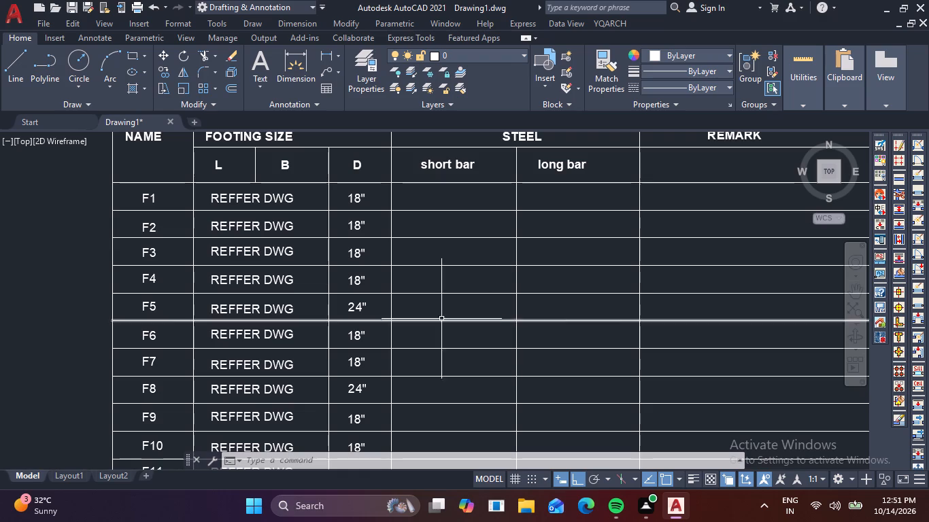
{"action": "left_click", "coordinate": [356, 198]}
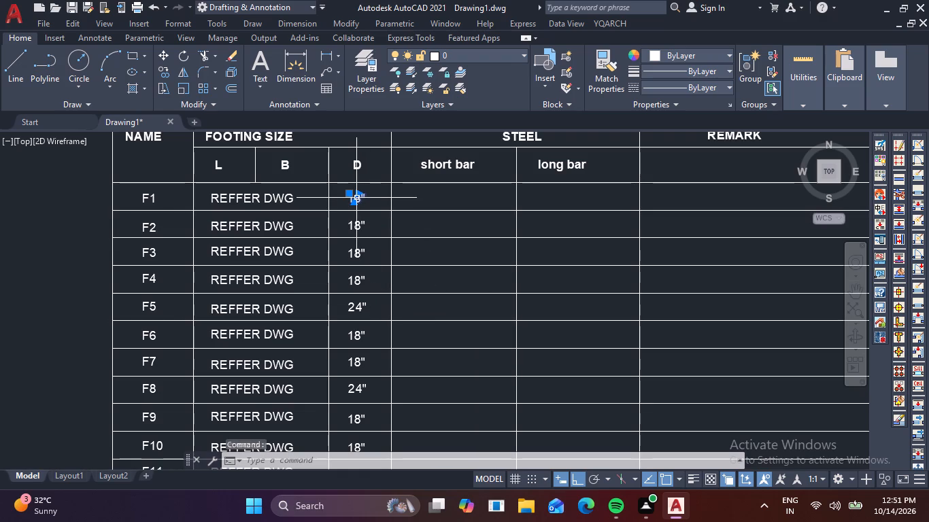
{"action": "type", "text": "CO"}
{"action": "key", "text": "space"}
{"action": "left_click", "coordinate": [356, 198]}
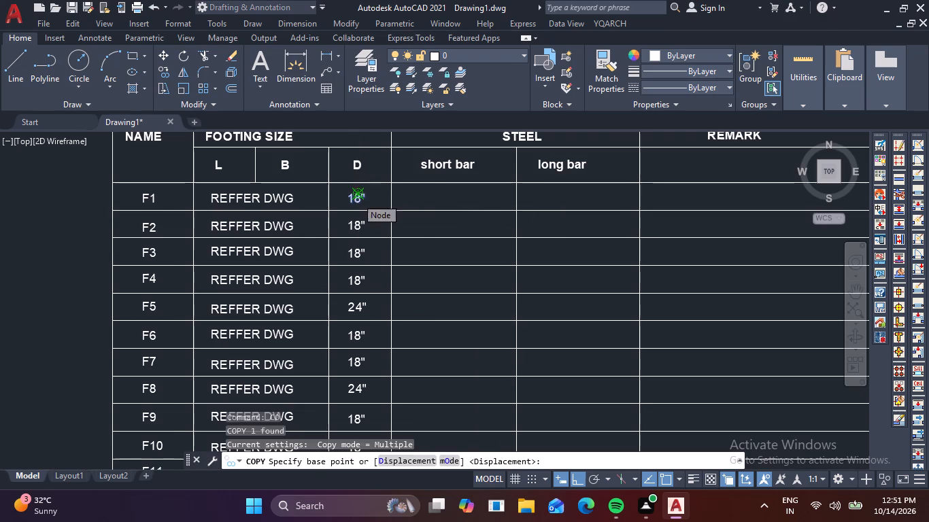
{"action": "left_click", "coordinate": [423, 197]}
{"action": "key", "text": "Escape"}
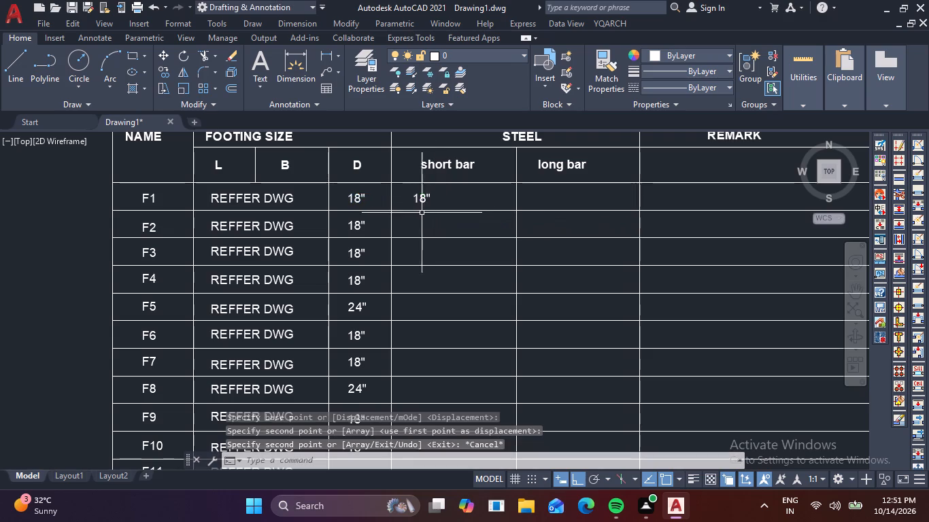
Change the text in the short bar column of the F1 row to Y10@5"C/C.
{"action": "scroll", "coordinate": [426, 198], "scroll_direction": "up", "scroll_amount": 2}
{"action": "double_click", "coordinate": [416, 201]}
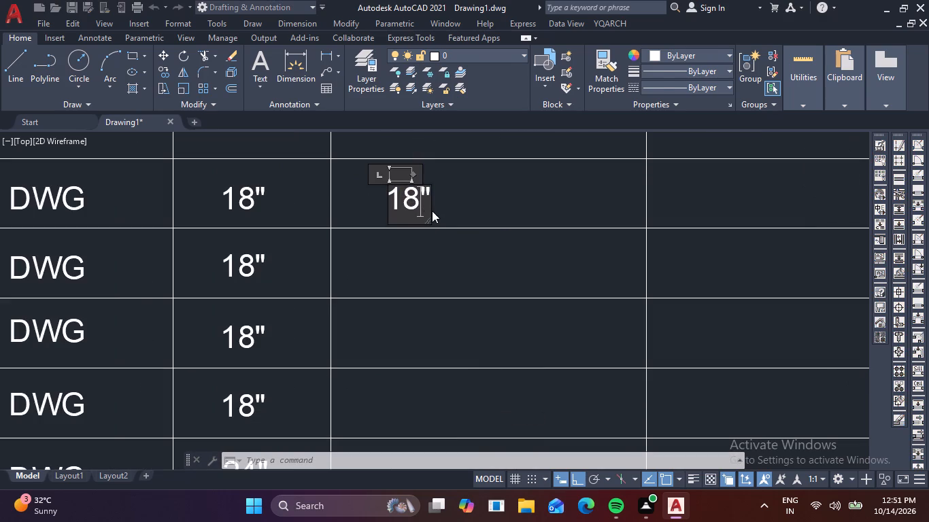
{"action": "key", "text": "Right"}
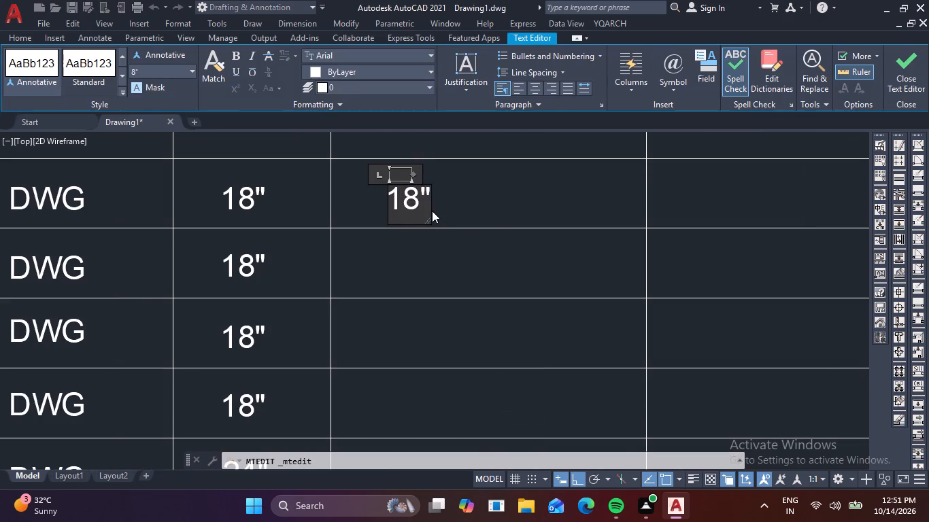
{"action": "key", "text": "BackSpace"}
{"action": "key", "text": "BackSpace"}
{"action": "key", "text": "BackSpace"}
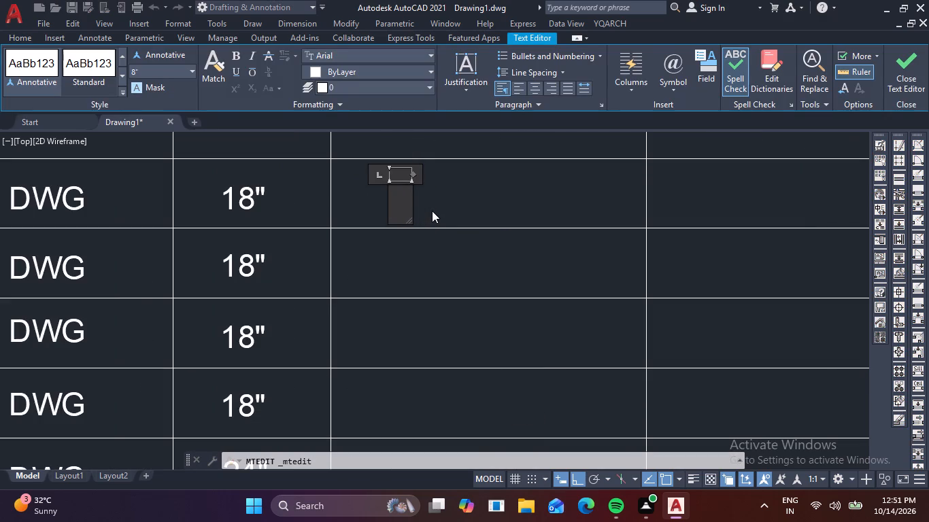
{"action": "type", "text": "Y10"}
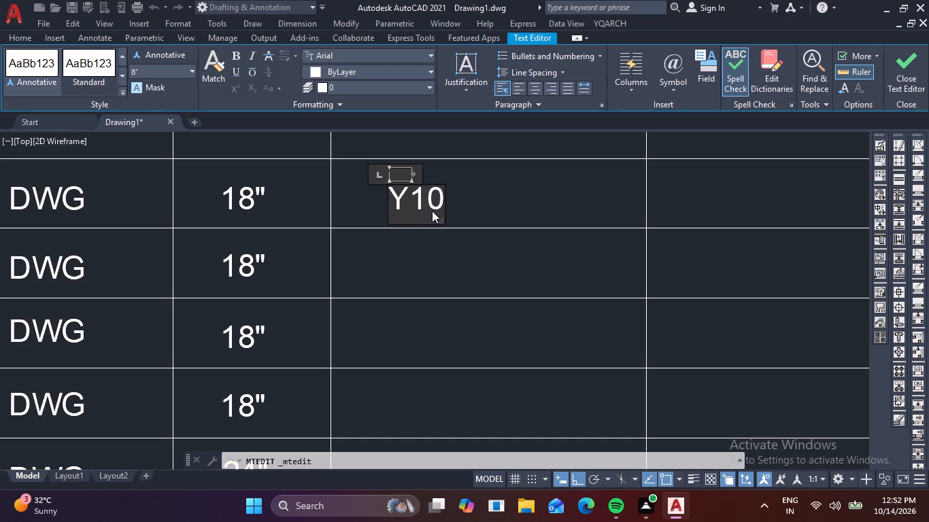
{"action": "key", "text": "shift+at"}
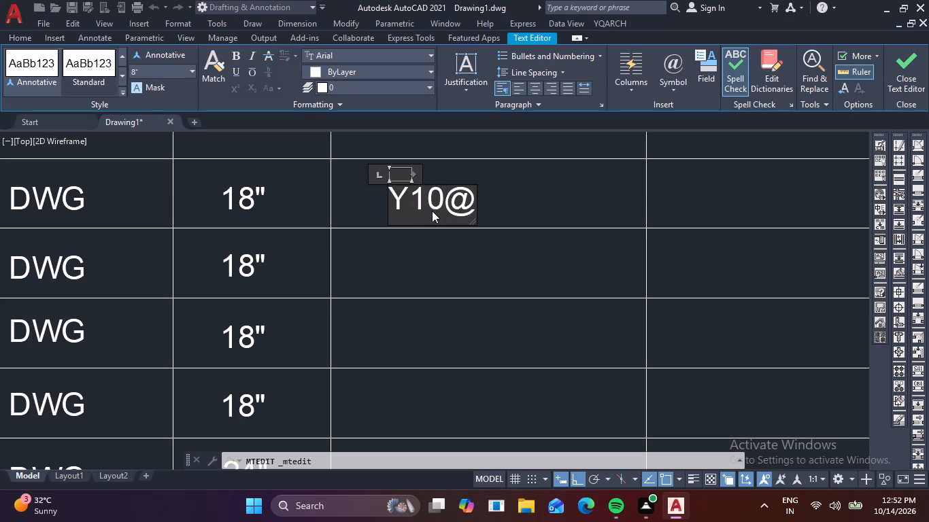
{"action": "key", "text": "5"}
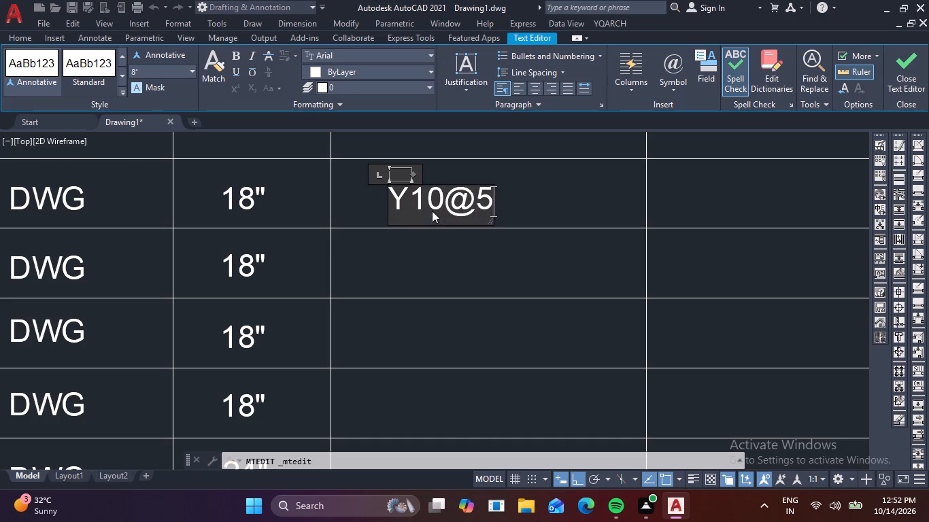
{"action": "key", "text": "shift+quotedbl"}
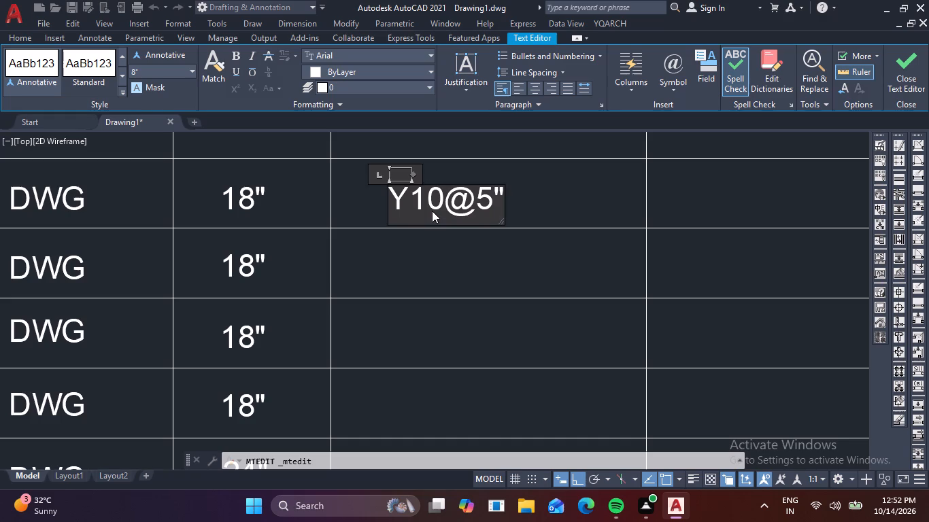
{"action": "type", "text": "C/C"}
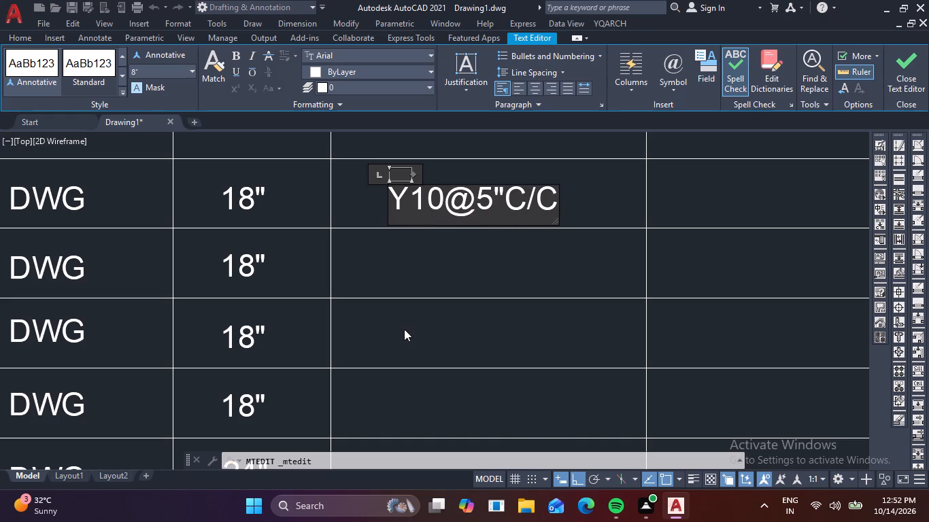
{"action": "left_click", "coordinate": [441, 276]}
Copy the Y10@5"C/C text from the F1 short bar cell straight across into the F1 long bar cell.
{"action": "left_click", "coordinate": [443, 195]}
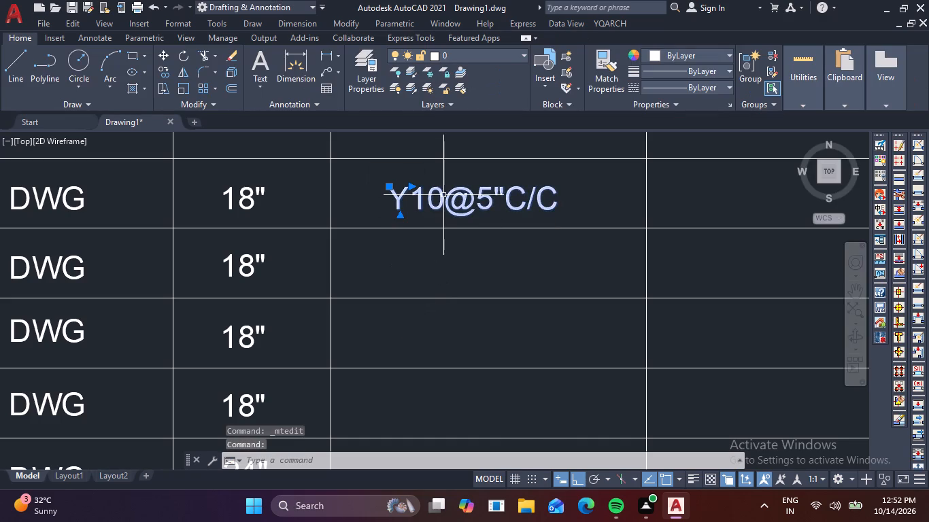
{"action": "type", "text": "CO"}
{"action": "key", "text": "space"}
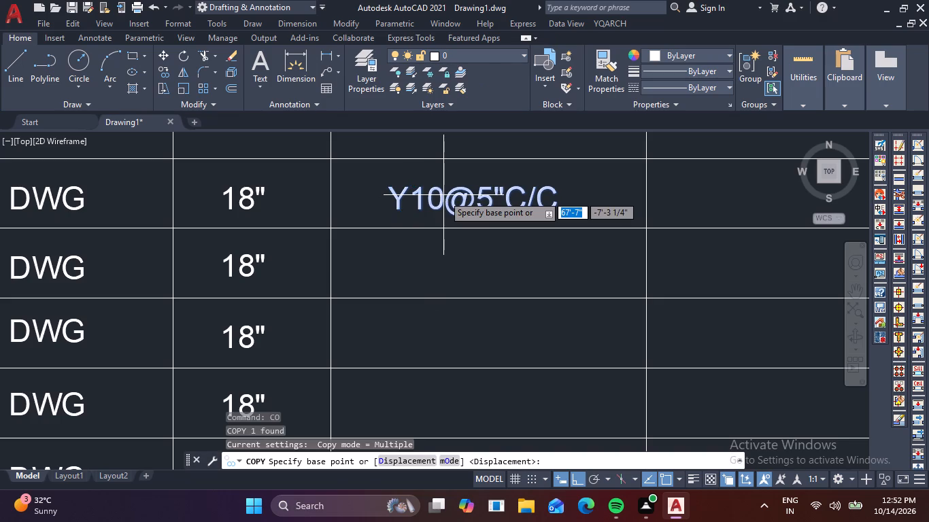
{"action": "left_click", "coordinate": [443, 195]}
{"action": "middle_click_drag", "start_coordinate": [633, 190], "coordinate": [318, 219]}
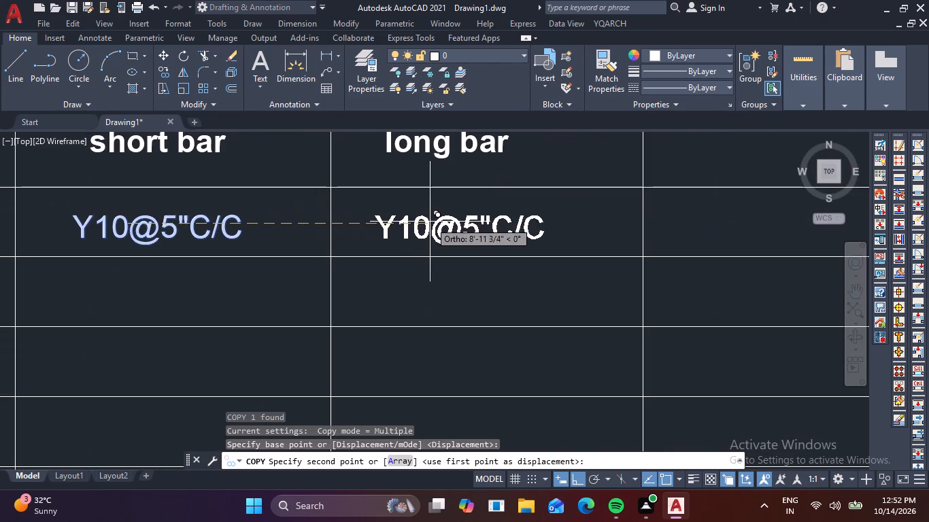
{"action": "left_click", "coordinate": [442, 222]}
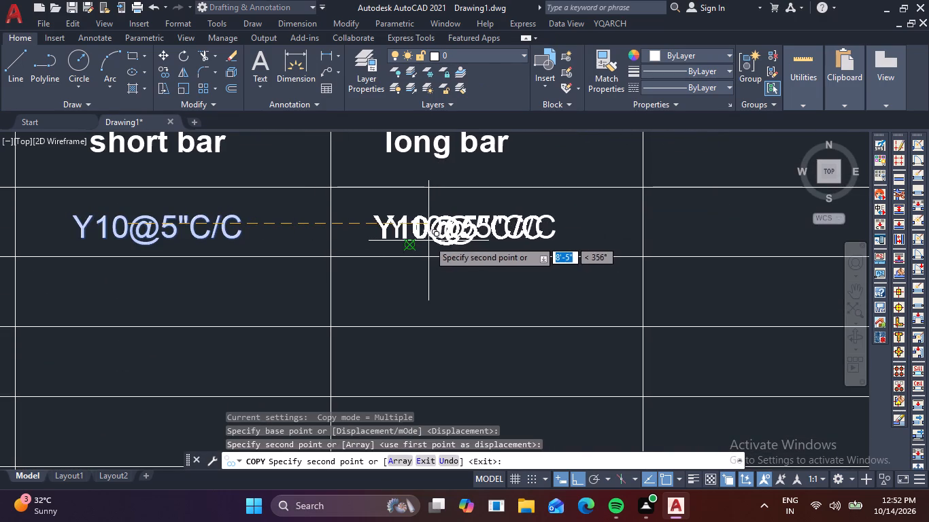
{"action": "key", "text": "Escape"}
Copy both F1 bar texts, Y10@5"C/C, straight down the short bar and long bar columns into rows F2 to F12.
{"action": "left_click_drag", "start_coordinate": [435, 239], "coordinate": [431, 231]}
{"action": "left_click", "coordinate": [416, 213]}
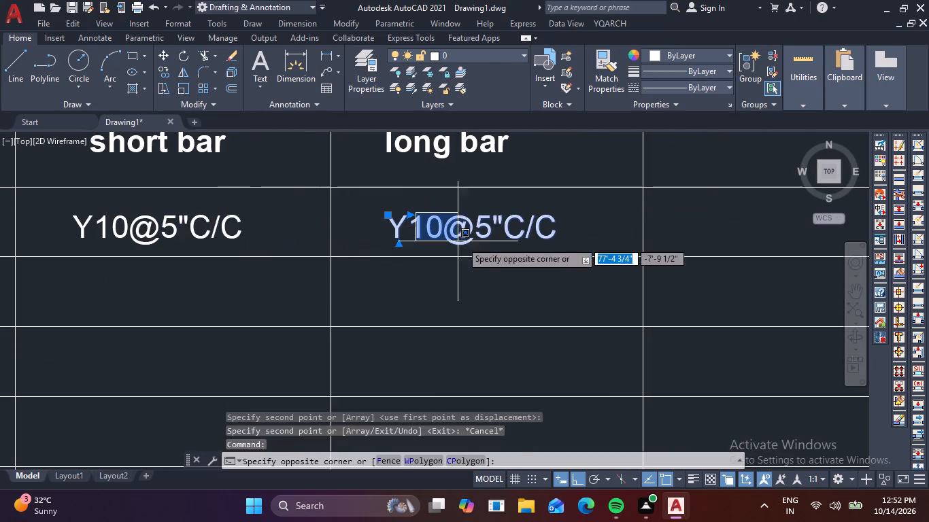
{"action": "left_click", "coordinate": [464, 230]}
{"action": "left_click_drag", "start_coordinate": [255, 237], "coordinate": [248, 230]}
{"action": "left_click", "coordinate": [222, 220]}
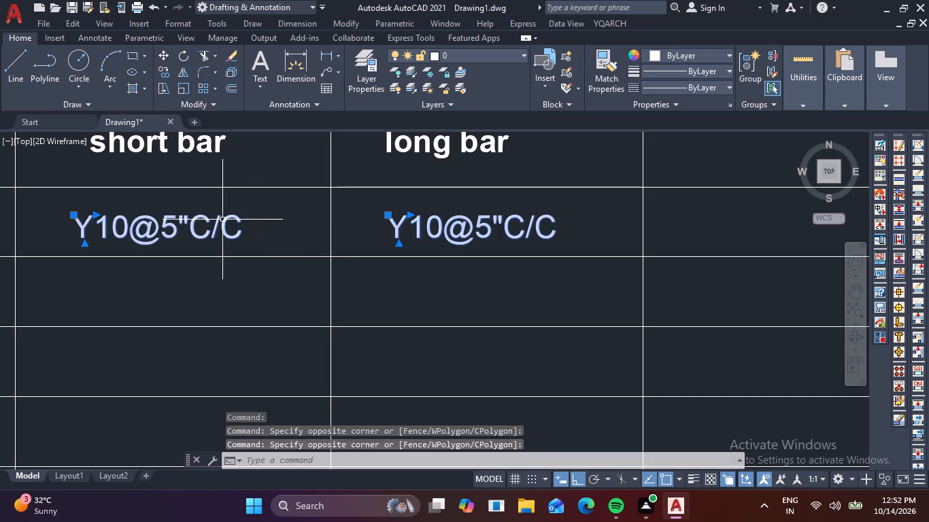
{"action": "type", "text": "CO"}
{"action": "key", "text": "space"}
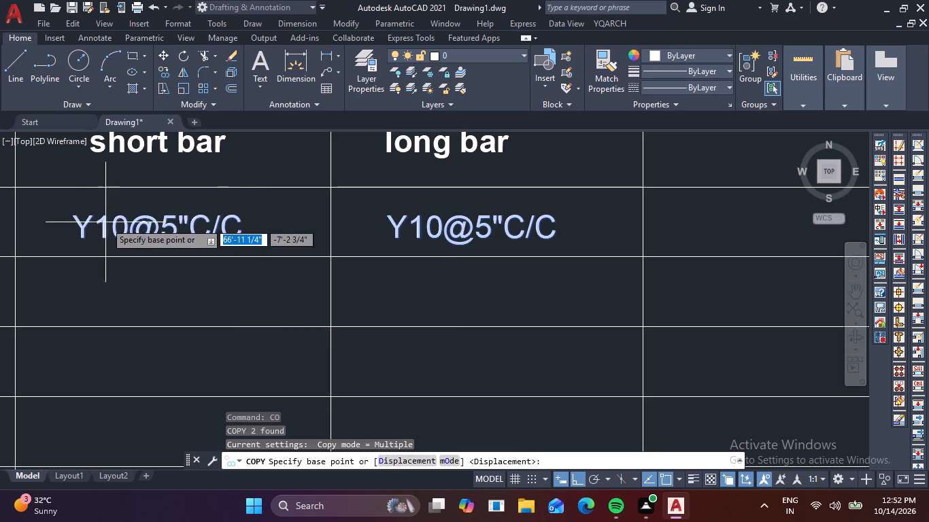
{"action": "left_click", "coordinate": [71, 244]}
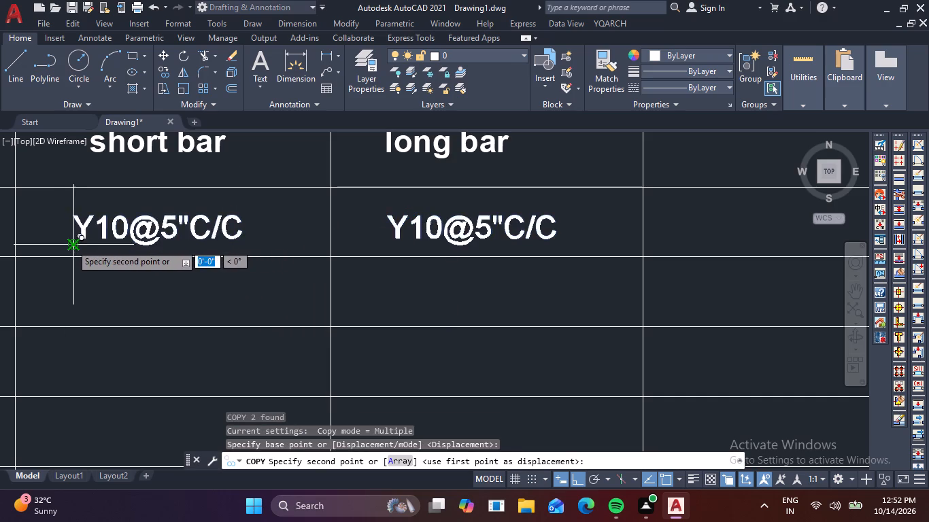
{"action": "left_click", "coordinate": [56, 312]}
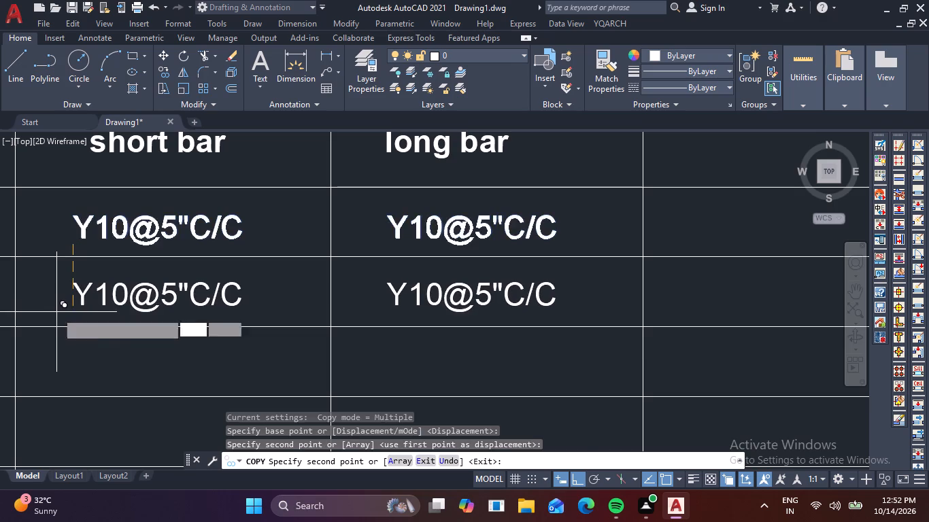
{"action": "middle_click_drag", "start_coordinate": [60, 311], "coordinate": [119, 230]}
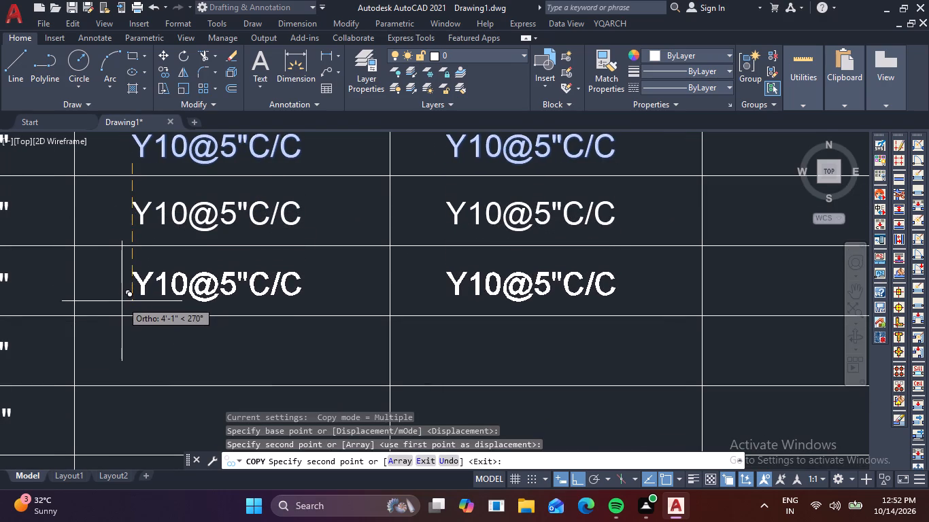
{"action": "left_click", "coordinate": [124, 302]}
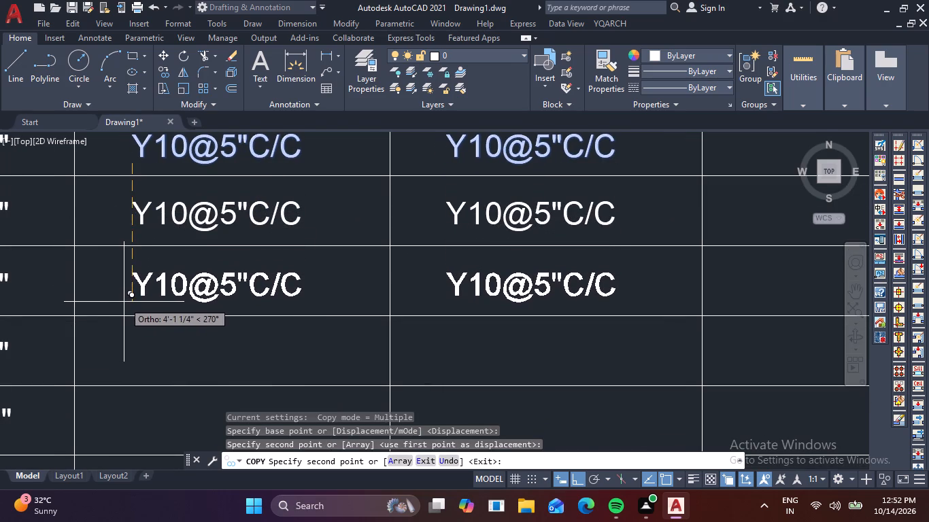
{"action": "left_click", "coordinate": [126, 366]}
{"action": "middle_click_drag", "start_coordinate": [128, 366], "coordinate": [177, 205]}
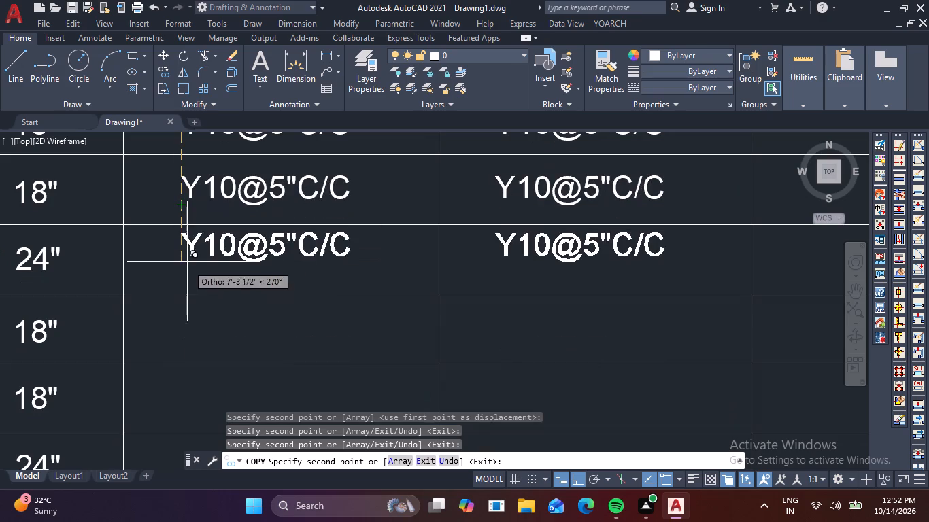
{"action": "left_click", "coordinate": [187, 276]}
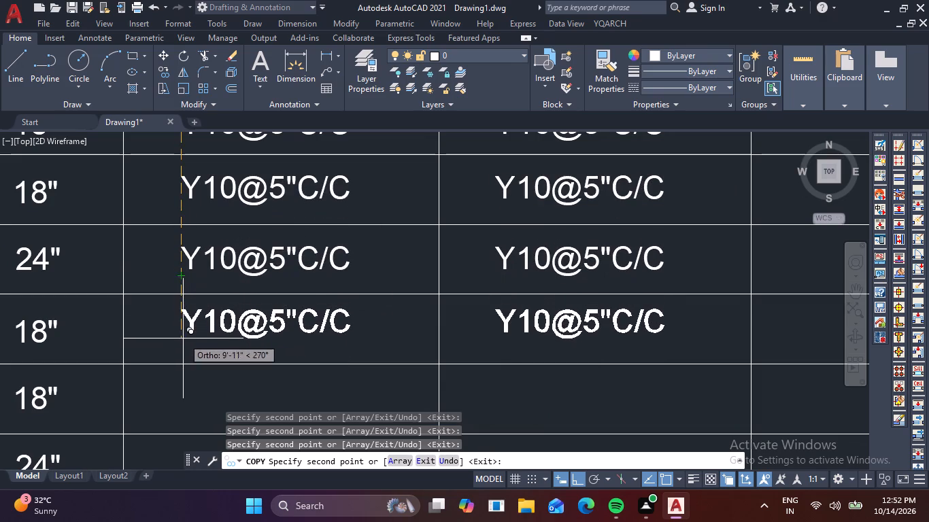
{"action": "left_click", "coordinate": [184, 343]}
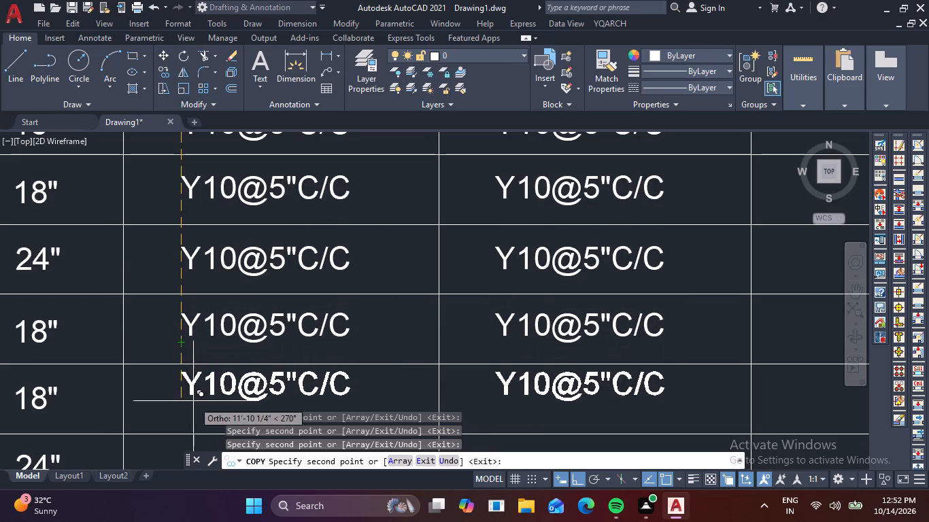
{"action": "middle_click_drag", "start_coordinate": [194, 401], "coordinate": [218, 343]}
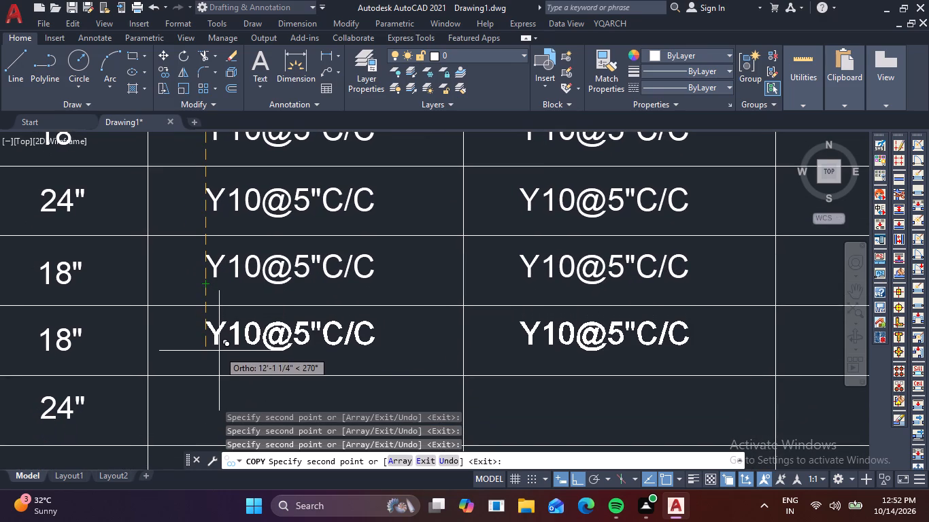
{"action": "left_click", "coordinate": [219, 354]}
{"action": "middle_click_drag", "start_coordinate": [224, 364], "coordinate": [220, 254]}
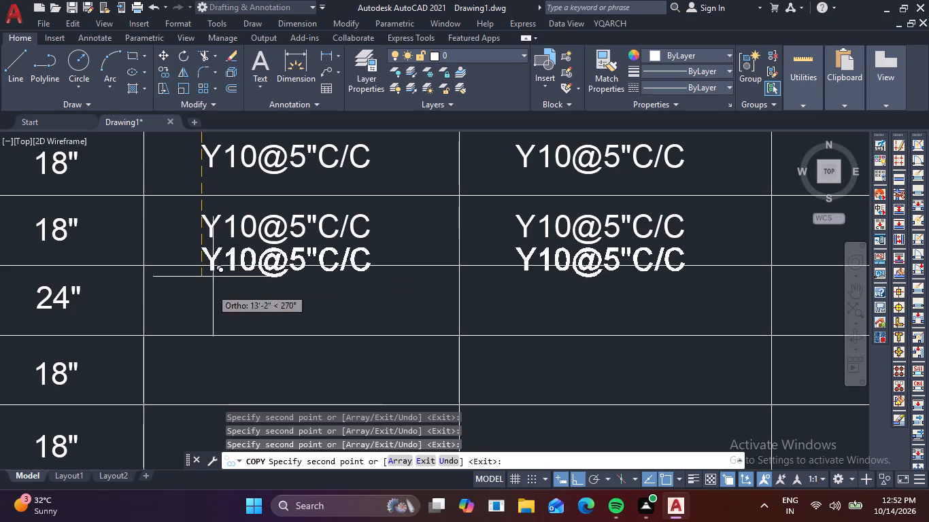
{"action": "left_click", "coordinate": [218, 320]}
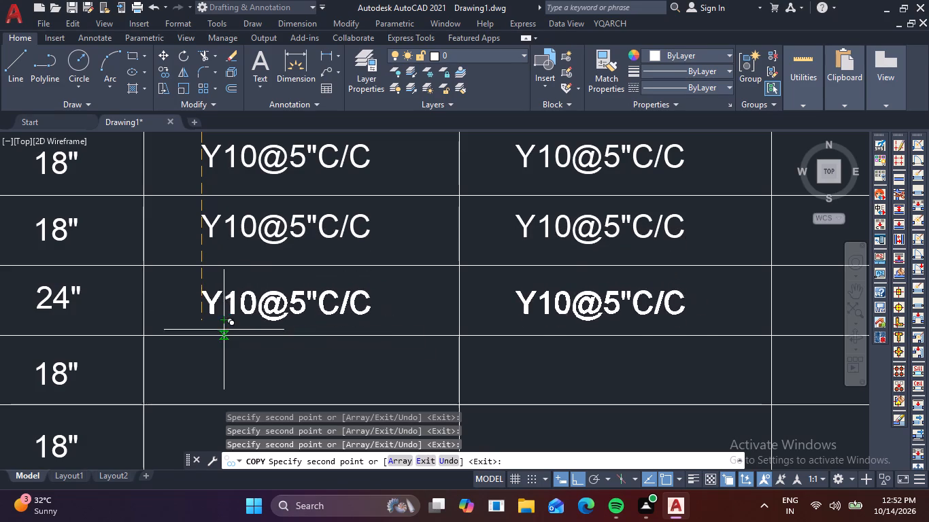
{"action": "left_click", "coordinate": [218, 386]}
{"action": "middle_click_drag", "start_coordinate": [222, 377], "coordinate": [231, 196]}
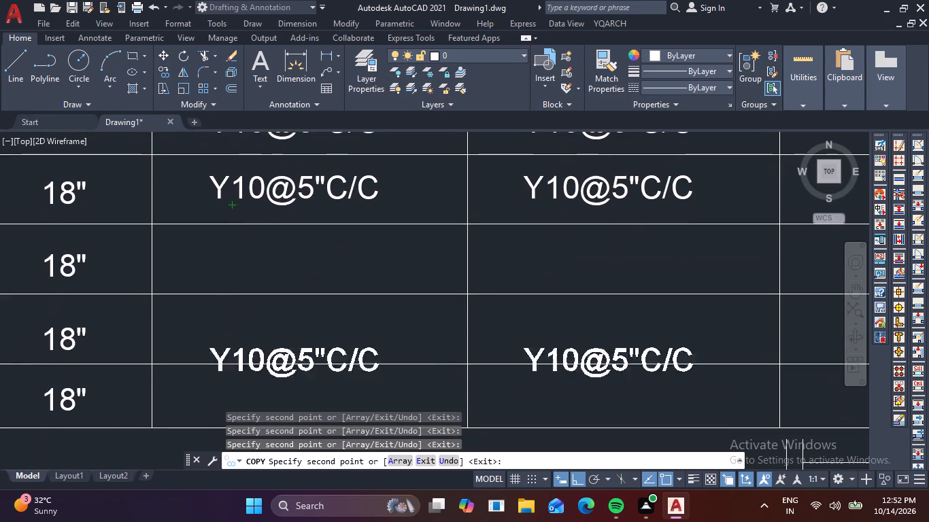
{"action": "left_click", "coordinate": [234, 280]}
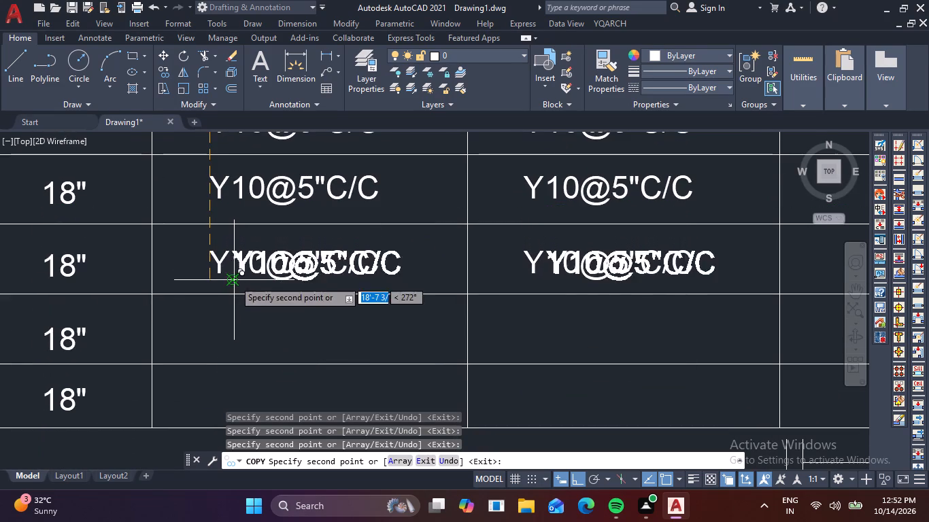
{"action": "left_click", "coordinate": [242, 344]}
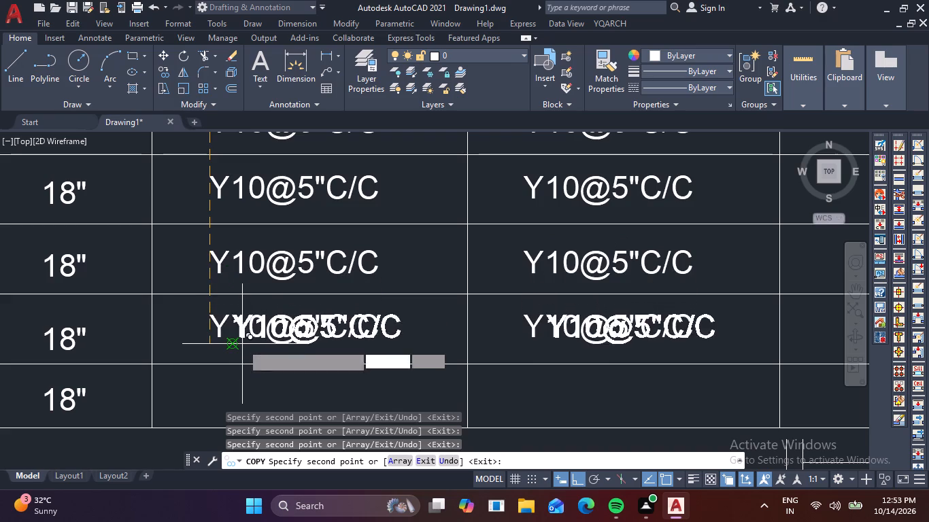
{"action": "middle_click_drag", "start_coordinate": [238, 360], "coordinate": [246, 308]}
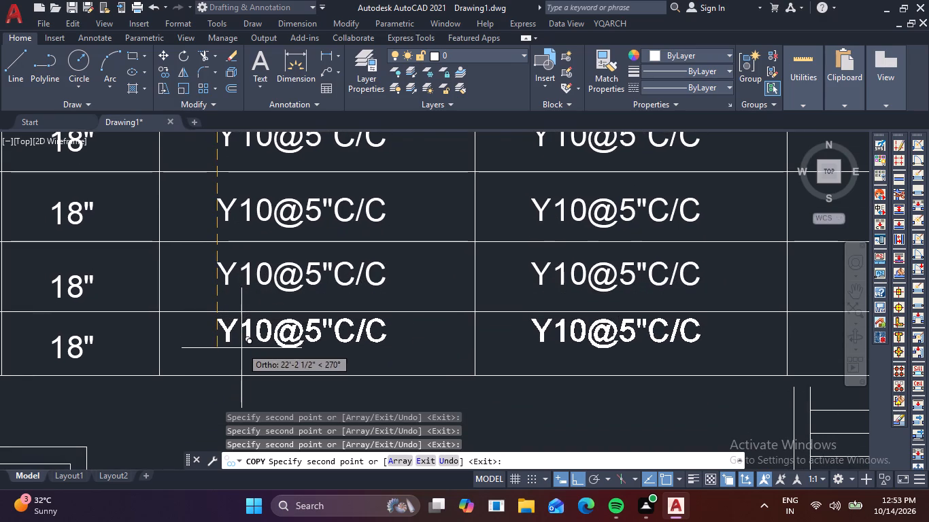
{"action": "left_click", "coordinate": [241, 356]}
{"action": "key", "text": "Escape"}
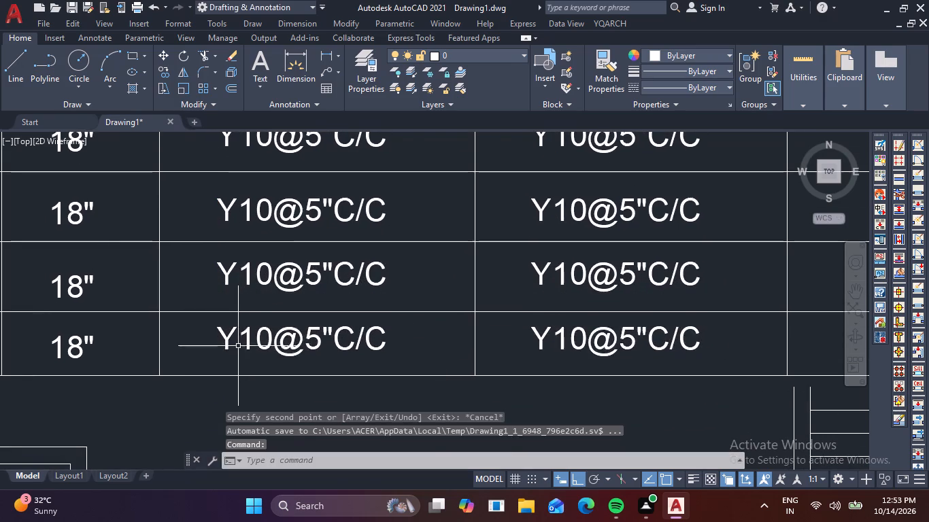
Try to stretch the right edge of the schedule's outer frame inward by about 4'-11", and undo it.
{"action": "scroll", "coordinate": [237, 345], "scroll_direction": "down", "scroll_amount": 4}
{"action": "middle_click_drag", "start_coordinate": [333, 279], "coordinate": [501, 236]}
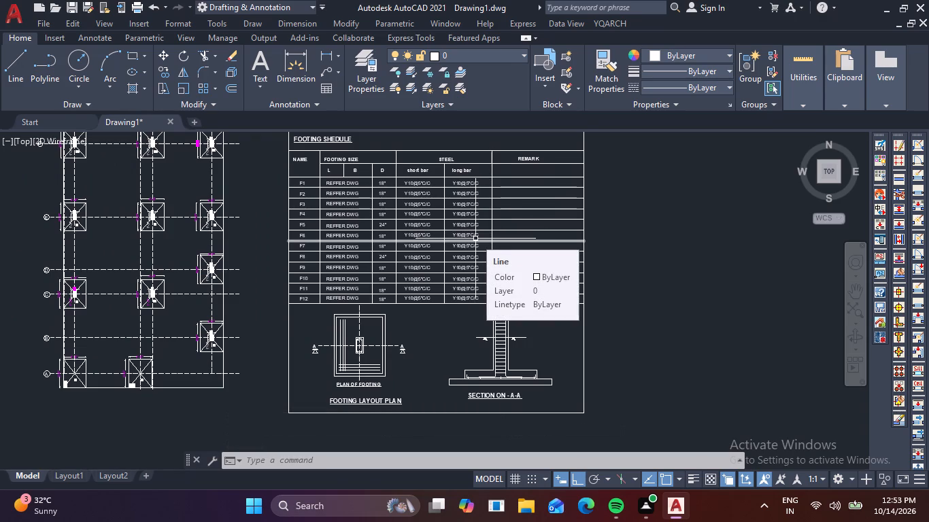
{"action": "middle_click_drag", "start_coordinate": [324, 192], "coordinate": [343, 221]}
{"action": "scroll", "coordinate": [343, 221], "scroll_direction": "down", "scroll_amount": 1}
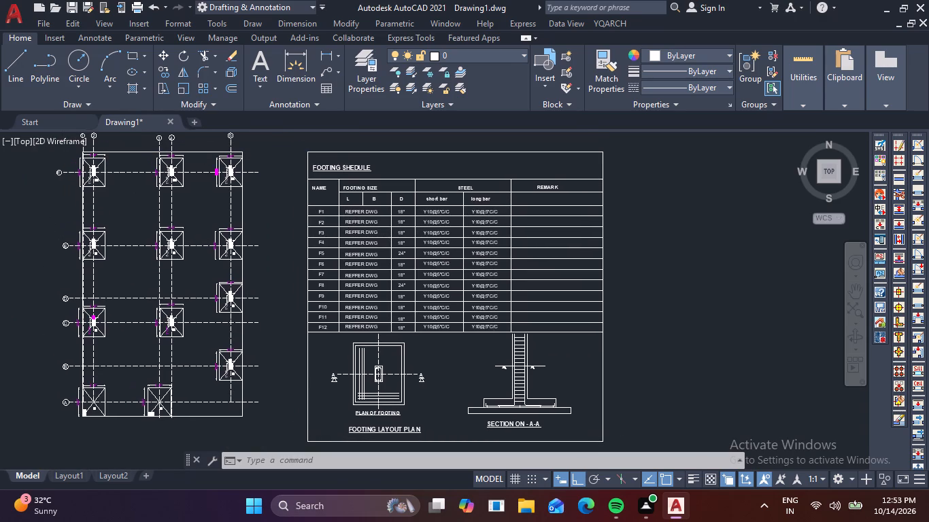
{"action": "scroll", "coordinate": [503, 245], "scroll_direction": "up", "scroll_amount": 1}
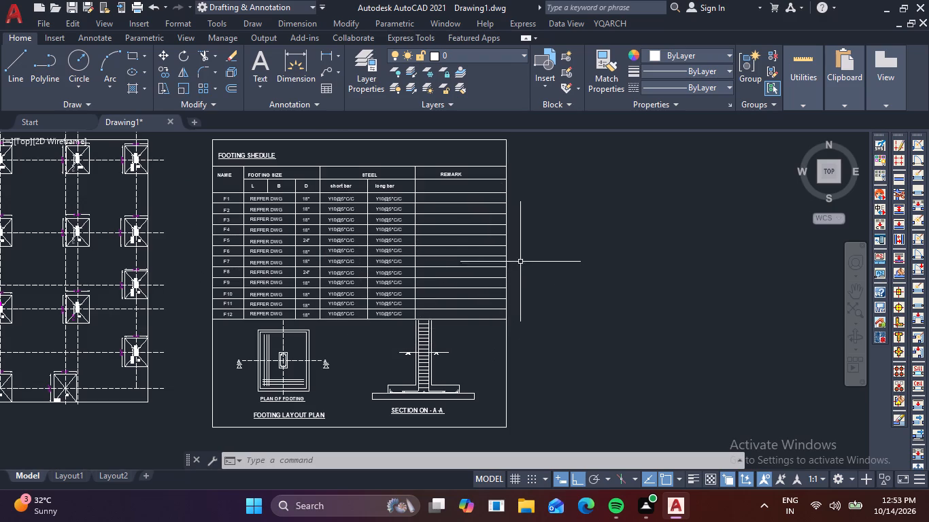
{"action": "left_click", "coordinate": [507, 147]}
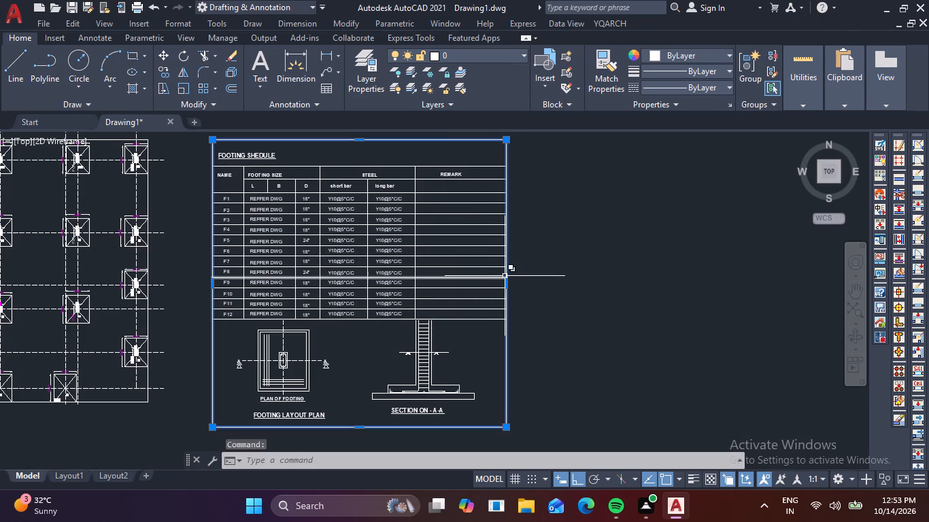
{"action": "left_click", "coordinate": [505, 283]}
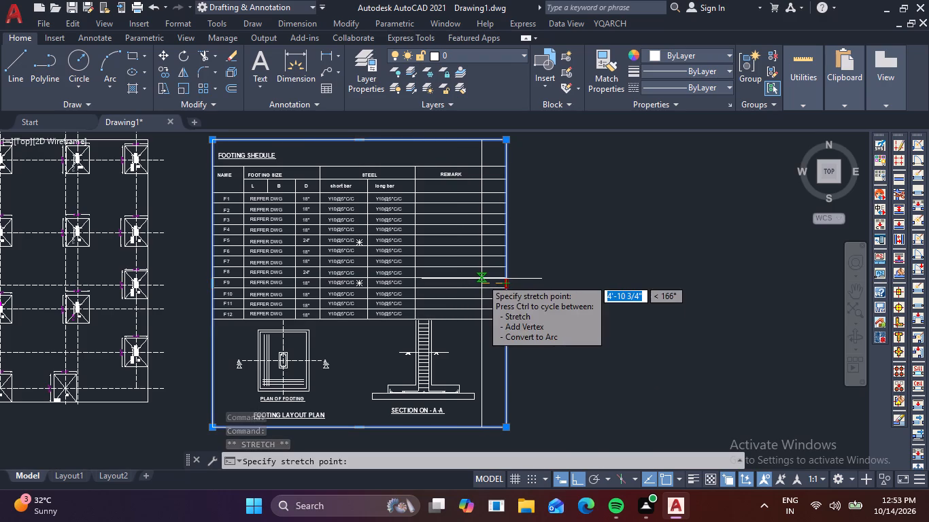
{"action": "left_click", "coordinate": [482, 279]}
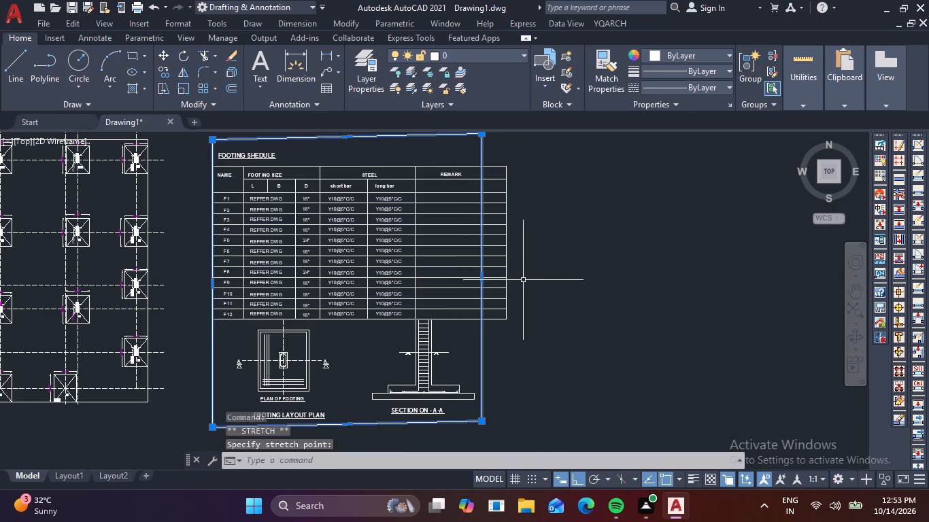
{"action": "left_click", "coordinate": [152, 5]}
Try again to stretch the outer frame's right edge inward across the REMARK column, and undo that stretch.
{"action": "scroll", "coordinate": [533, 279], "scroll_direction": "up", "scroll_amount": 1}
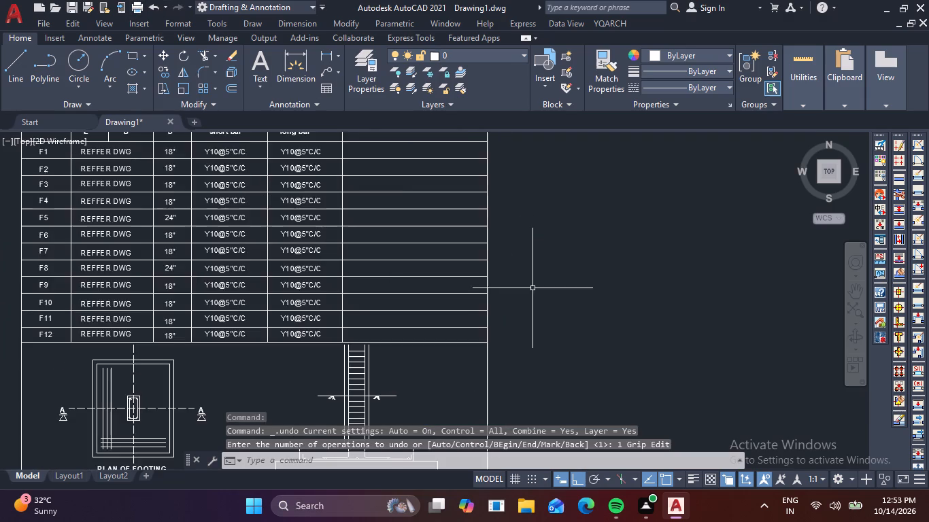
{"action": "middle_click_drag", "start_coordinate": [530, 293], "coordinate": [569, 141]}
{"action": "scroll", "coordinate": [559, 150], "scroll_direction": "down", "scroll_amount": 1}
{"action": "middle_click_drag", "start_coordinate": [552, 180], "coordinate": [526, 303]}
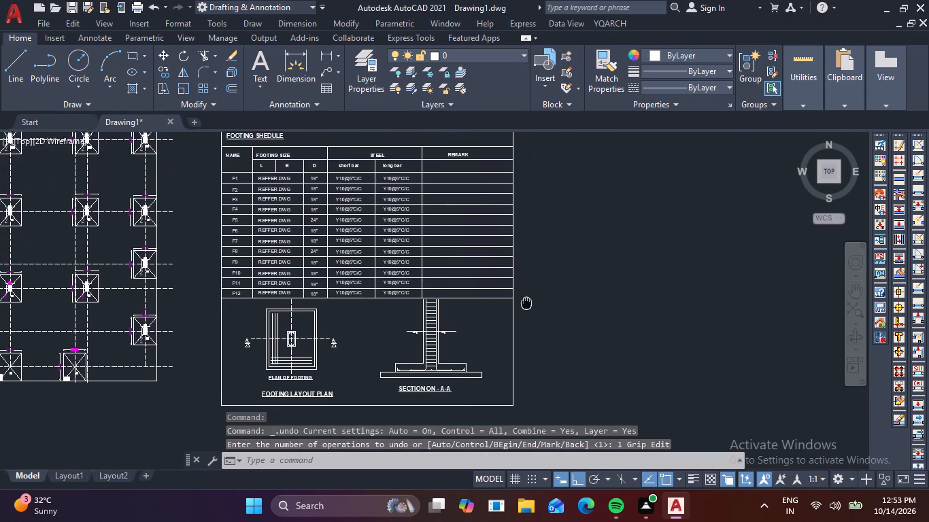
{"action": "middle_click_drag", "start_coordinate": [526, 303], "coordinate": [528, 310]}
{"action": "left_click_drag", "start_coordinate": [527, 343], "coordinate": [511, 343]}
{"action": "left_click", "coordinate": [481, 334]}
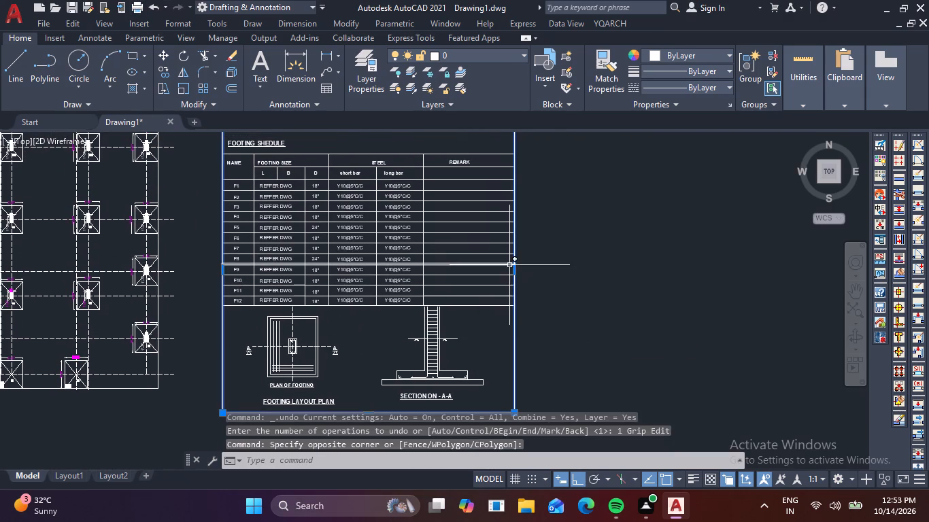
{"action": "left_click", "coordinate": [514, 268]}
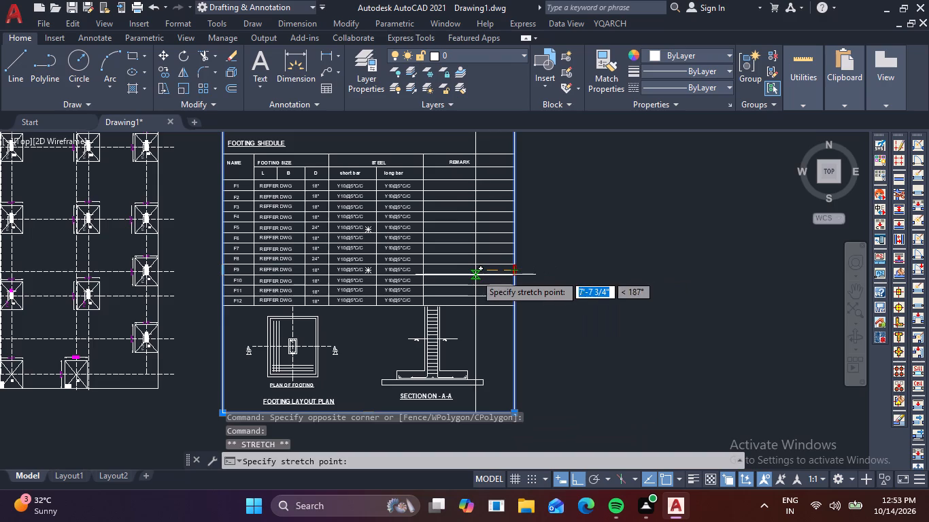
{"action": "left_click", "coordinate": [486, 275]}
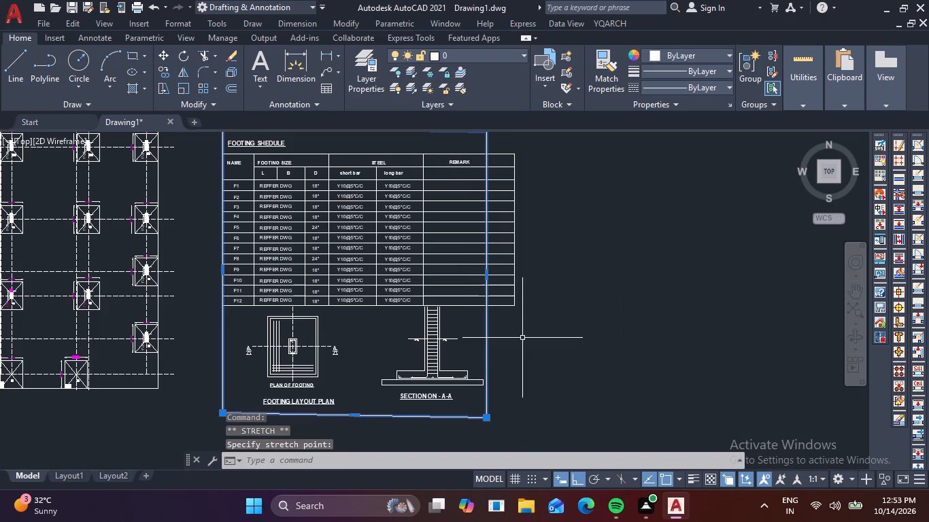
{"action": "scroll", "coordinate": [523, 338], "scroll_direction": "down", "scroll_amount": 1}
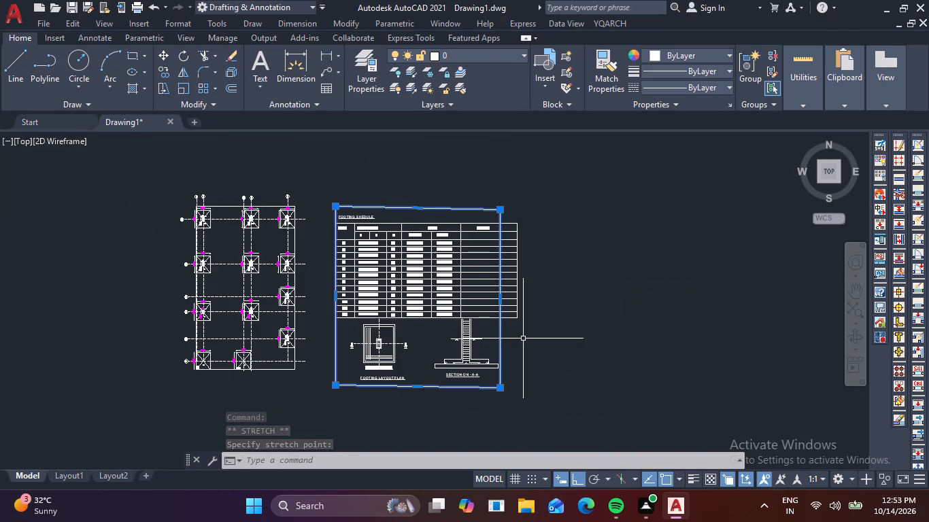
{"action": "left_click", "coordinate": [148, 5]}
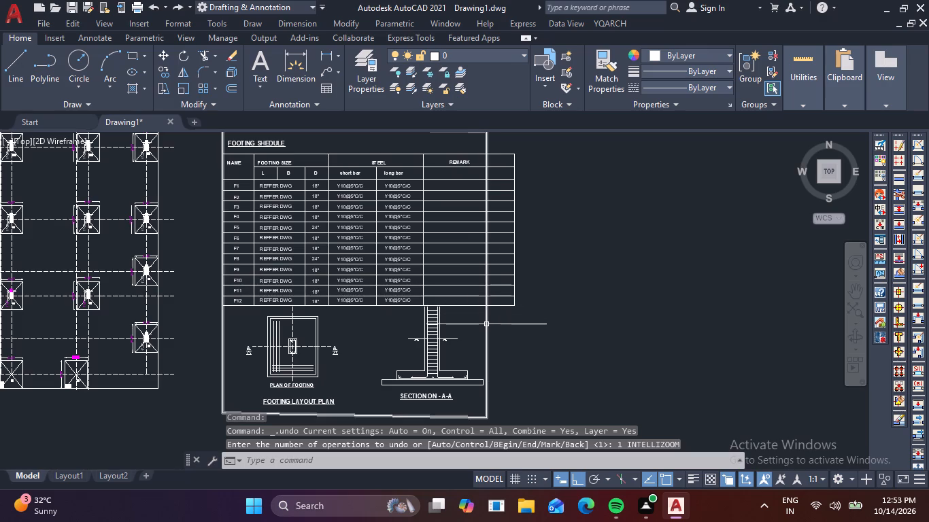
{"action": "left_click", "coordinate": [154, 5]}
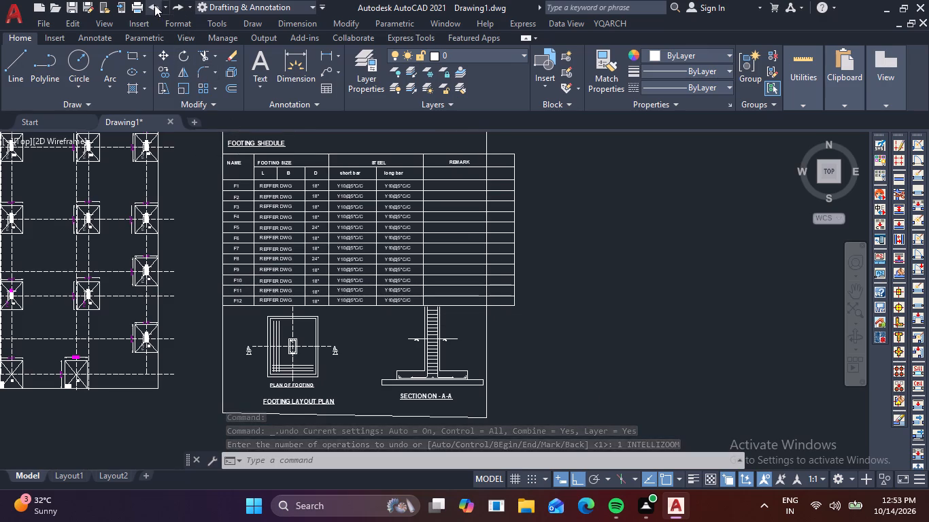
Stretch the right edge of the schedule's outer frame straight inward by about 5', narrowing the REMARK column.
{"action": "left_click", "coordinate": [516, 314]}
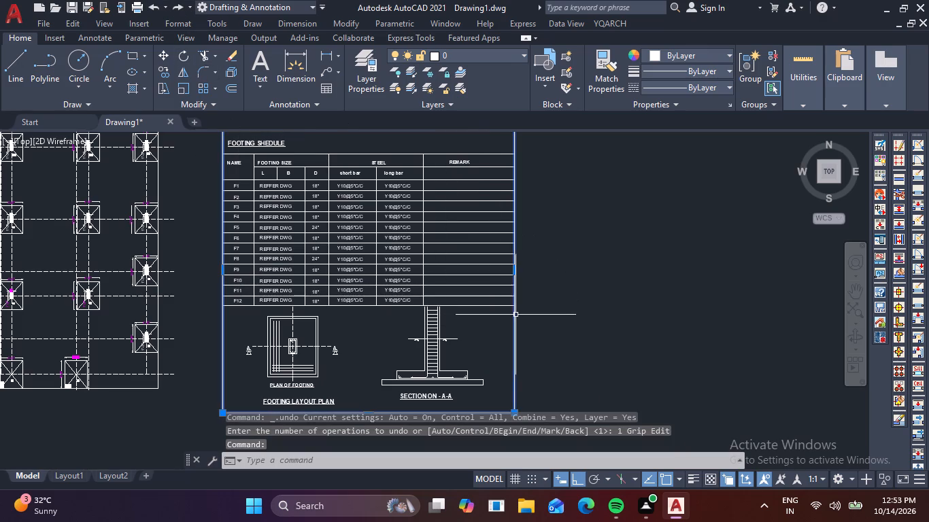
{"action": "left_click", "coordinate": [515, 272]}
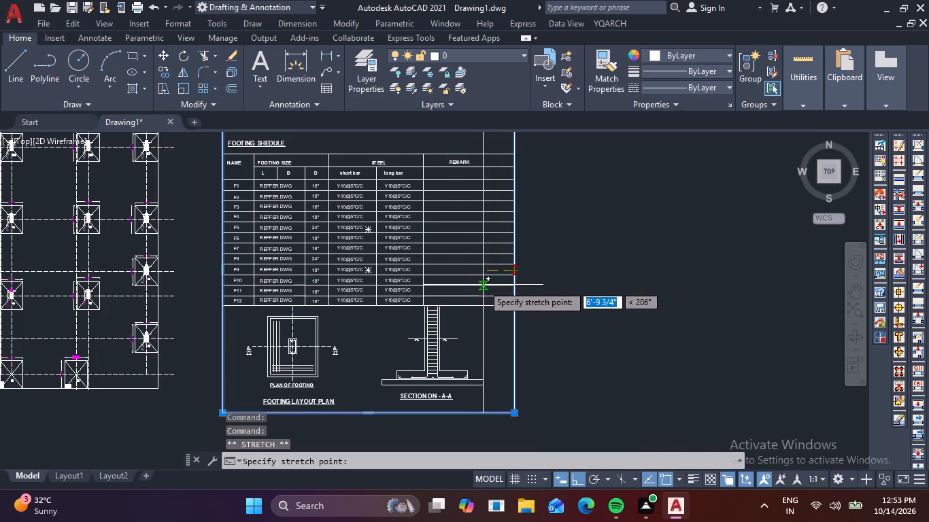
{"action": "scroll", "coordinate": [490, 271], "scroll_direction": "up", "scroll_amount": 2}
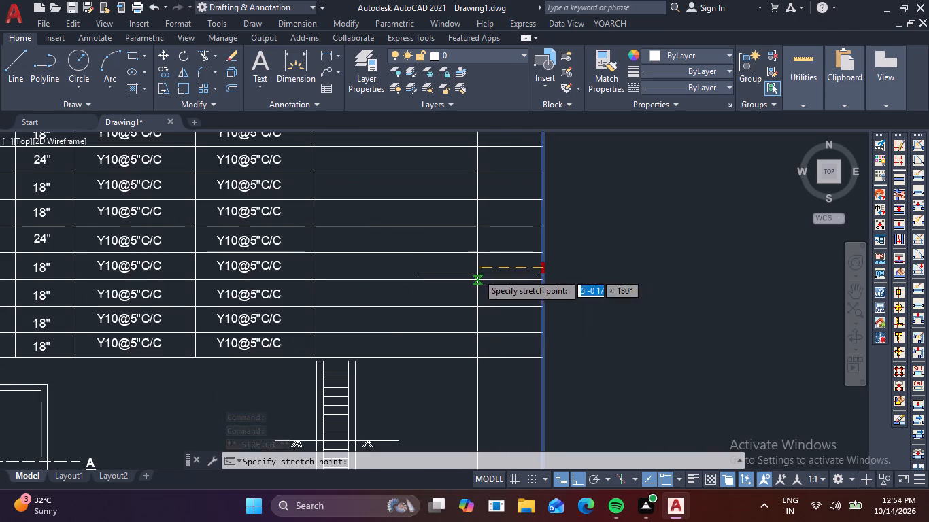
{"action": "left_click", "coordinate": [477, 269]}
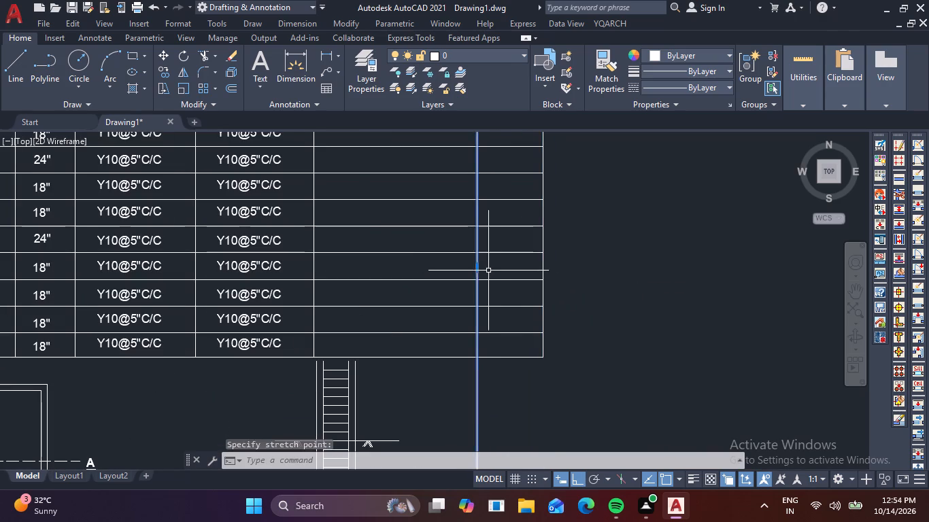
{"action": "scroll", "coordinate": [499, 272], "scroll_direction": "down", "scroll_amount": 3}
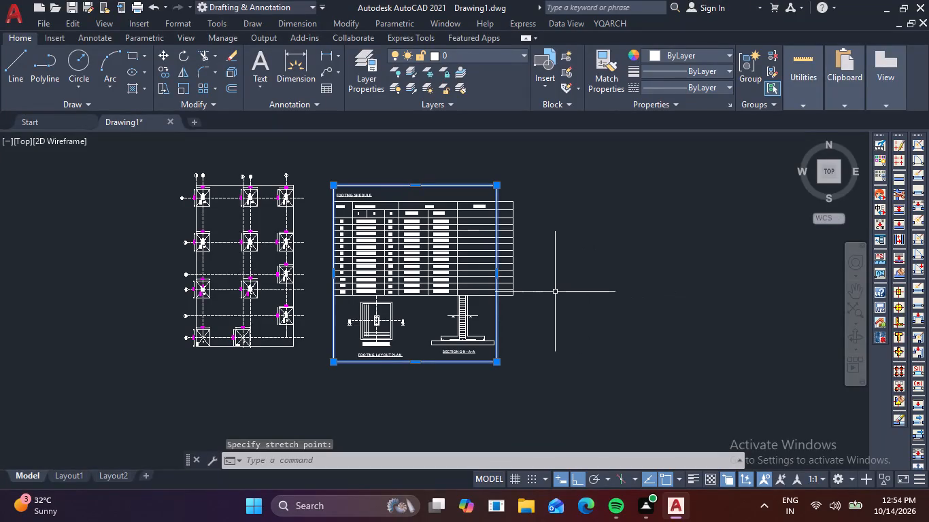
{"action": "key", "text": "Escape"}
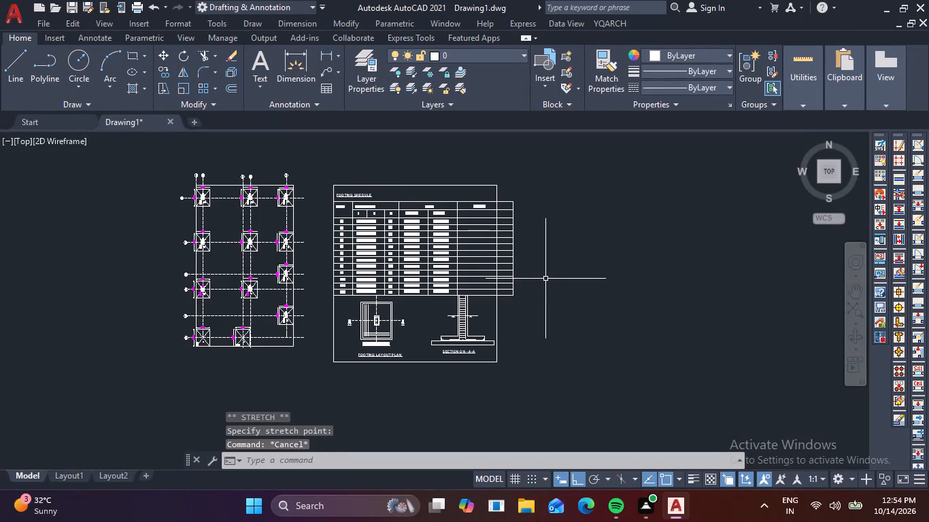
Trim all table row lines projecting beyond the frame's right edge and remove the leftover vertical line outside it.
{"action": "type", "text": "TR"}
{"action": "key", "text": "space"}
{"action": "scroll", "coordinate": [523, 307], "scroll_direction": "up", "scroll_amount": 2}
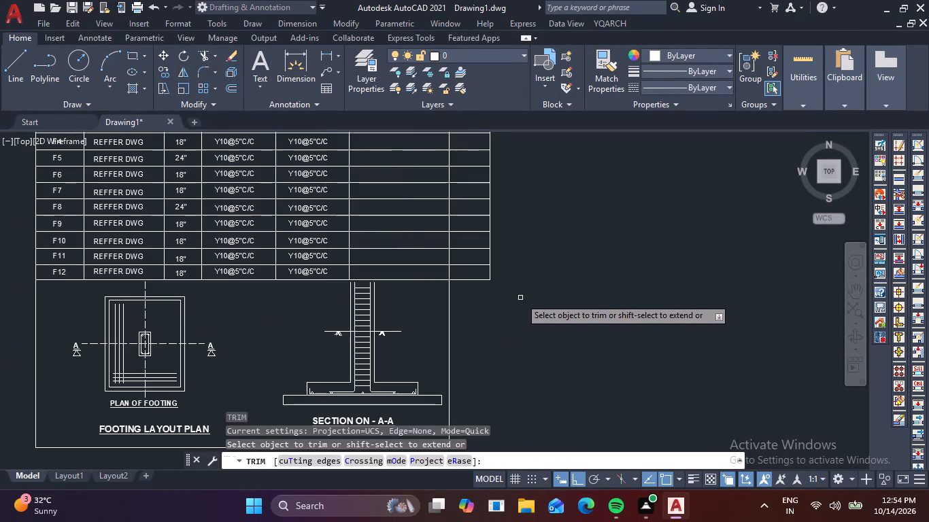
{"action": "left_click_drag", "start_coordinate": [480, 307], "coordinate": [481, 300]}
{"action": "left_click", "coordinate": [481, 157]}
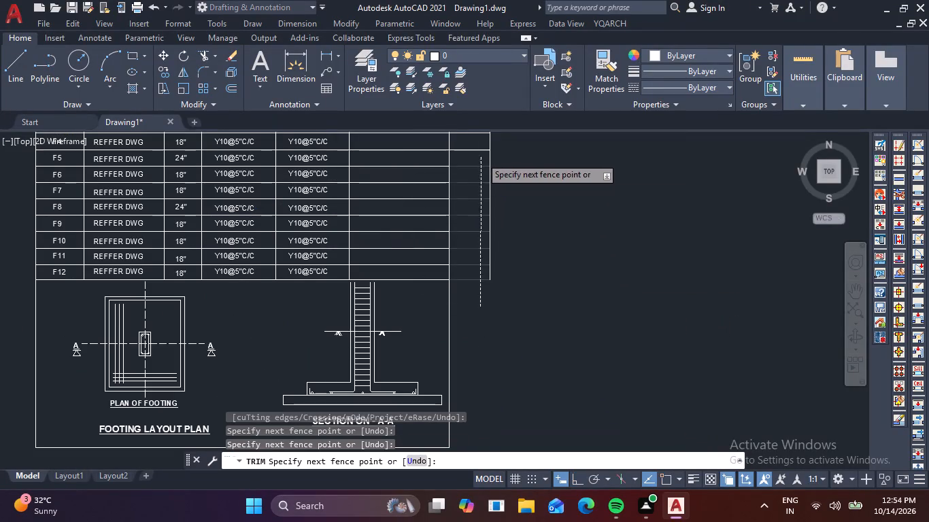
{"action": "middle_click_drag", "start_coordinate": [482, 164], "coordinate": [447, 432]}
{"action": "middle_click_drag", "start_coordinate": [444, 295], "coordinate": [486, 212]}
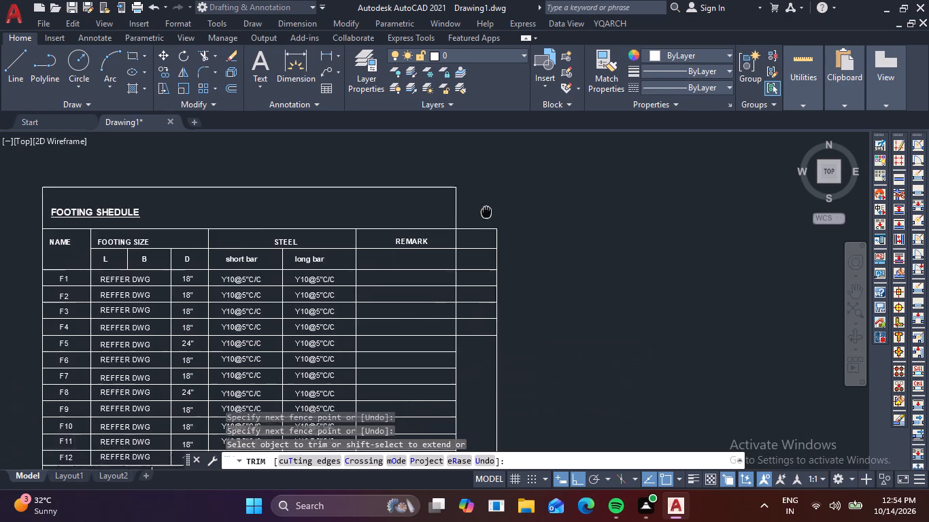
{"action": "middle_click_drag", "start_coordinate": [486, 212], "coordinate": [491, 203]}
{"action": "left_click", "coordinate": [488, 201]}
{"action": "left_click", "coordinate": [480, 340]}
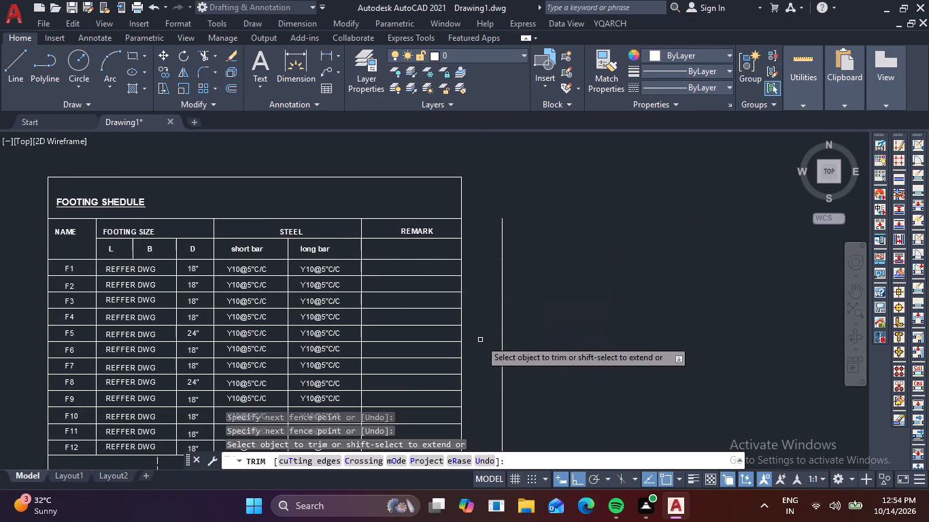
{"action": "left_click", "coordinate": [488, 317]}
{"action": "left_click", "coordinate": [524, 336]}
{"action": "scroll", "coordinate": [526, 336], "scroll_direction": "down", "scroll_amount": 3}
{"action": "middle_click_drag", "start_coordinate": [539, 343], "coordinate": [563, 296]}
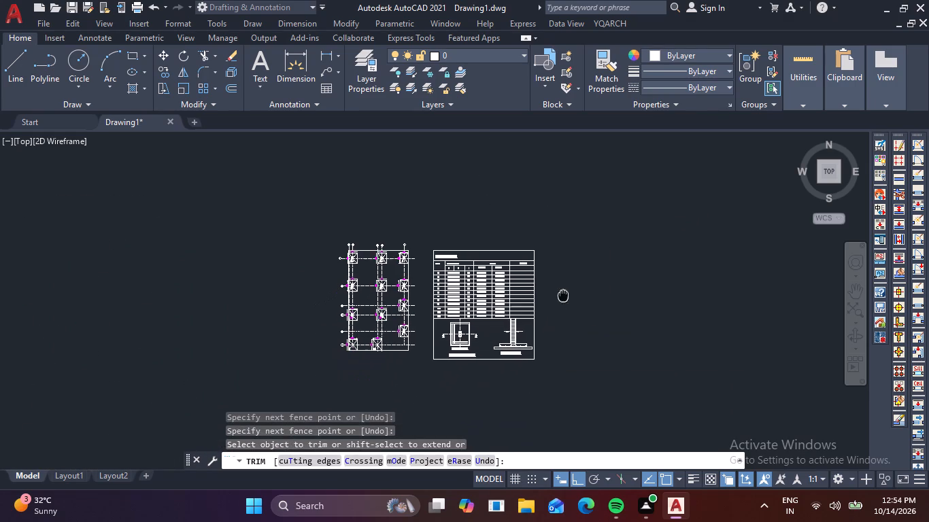
{"action": "middle_click_drag", "start_coordinate": [563, 296], "coordinate": [563, 295]}
{"action": "key", "text": "Escape"}
Move the SECTION ON - A-A drawing with its title horizontally toward the footing layout plan, using the base slab's lower left corner as base point.
{"action": "scroll", "coordinate": [522, 299], "scroll_direction": "up", "scroll_amount": 2}
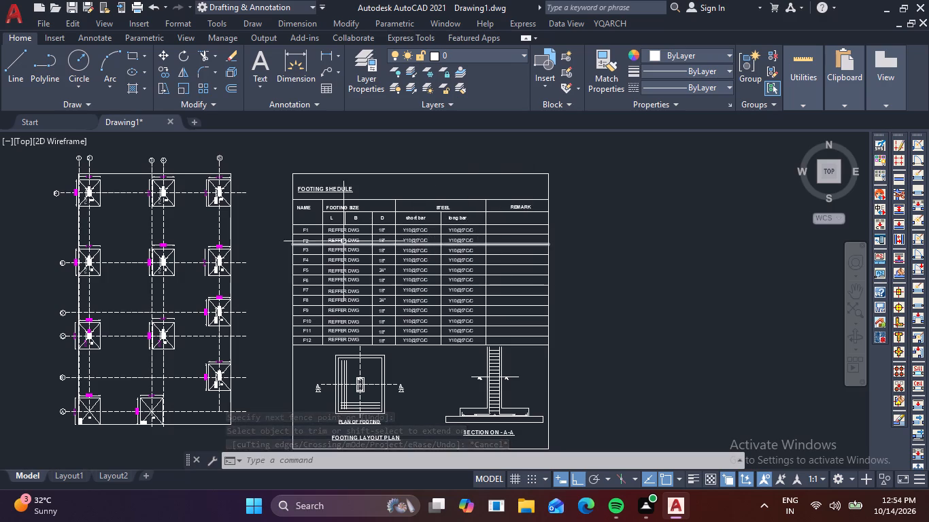
{"action": "scroll", "coordinate": [366, 241], "scroll_direction": "down", "scroll_amount": 1}
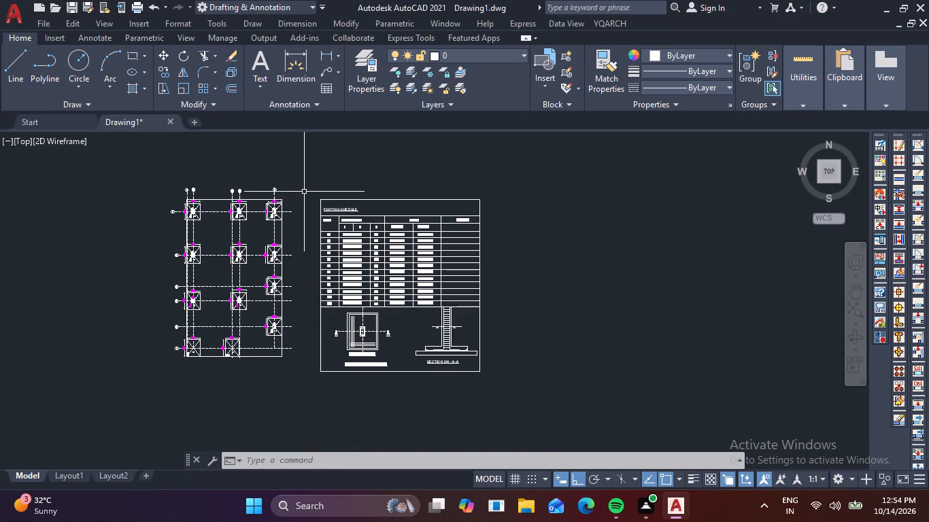
{"action": "scroll", "coordinate": [471, 343], "scroll_direction": "up", "scroll_amount": 1}
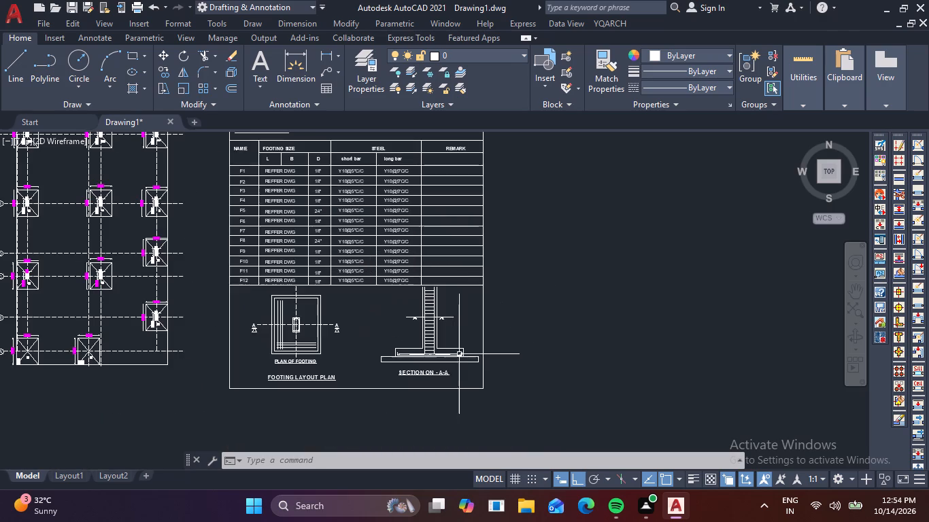
{"action": "left_click", "coordinate": [458, 380]}
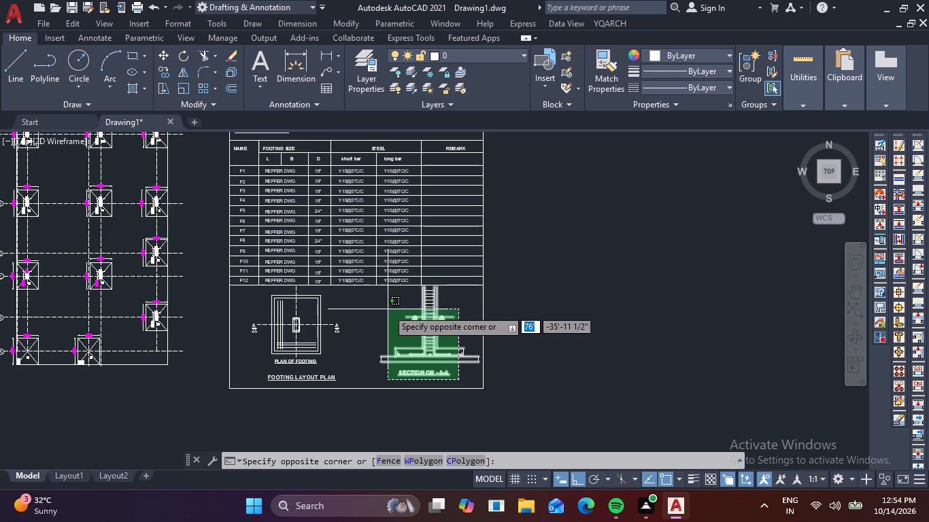
{"action": "left_click", "coordinate": [377, 289]}
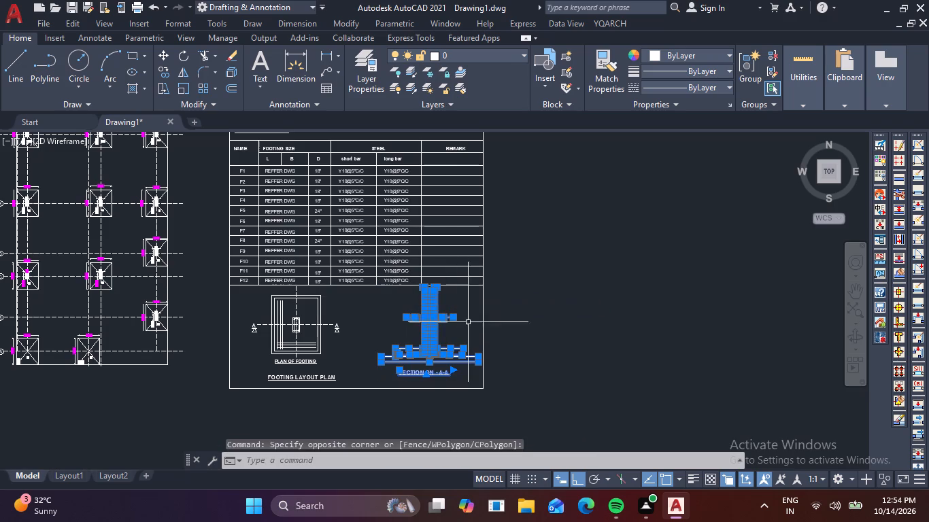
{"action": "key", "text": "m"}
{"action": "key", "text": "space"}
{"action": "scroll", "coordinate": [409, 372], "scroll_direction": "up", "scroll_amount": 3}
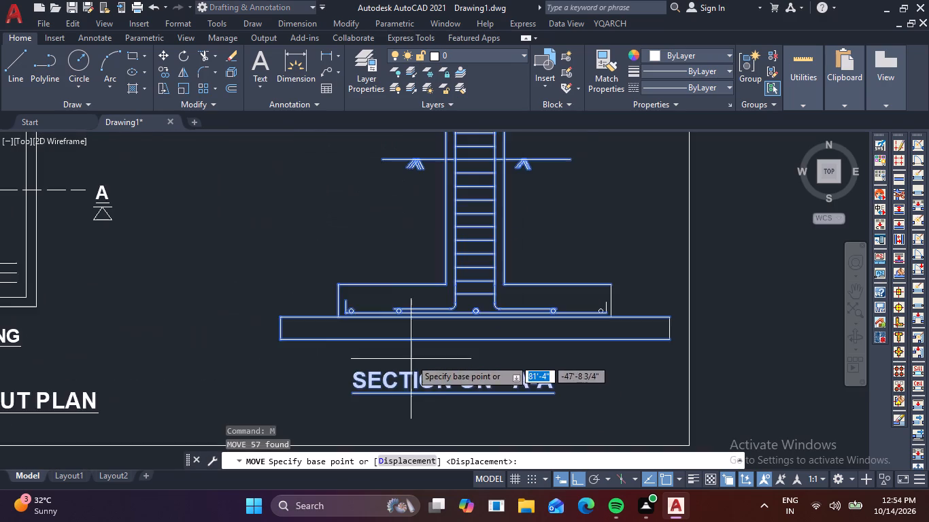
{"action": "scroll", "coordinate": [411, 353], "scroll_direction": "down", "scroll_amount": 1}
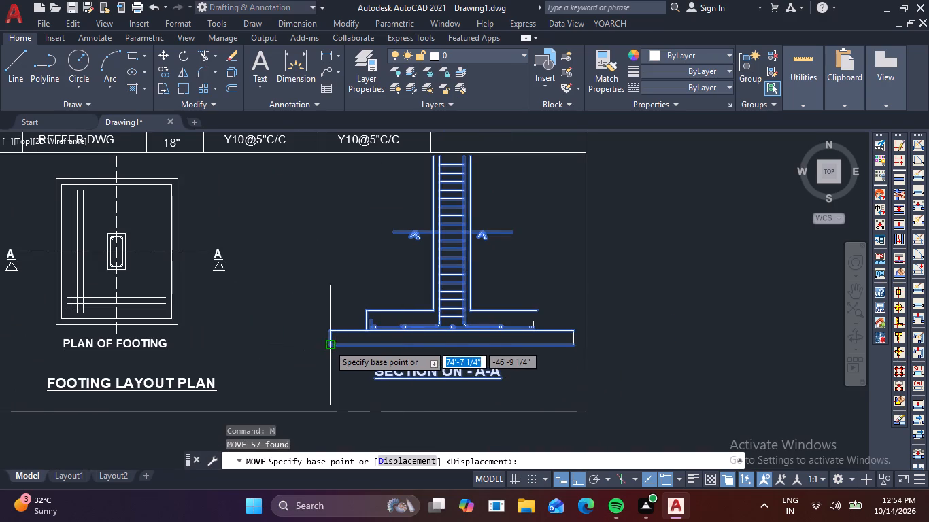
{"action": "left_click", "coordinate": [328, 345]}
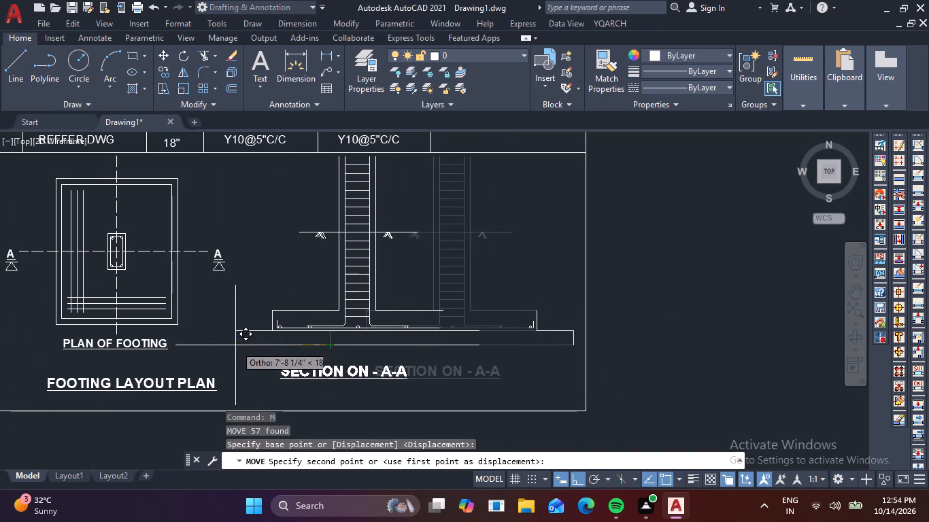
{"action": "left_click", "coordinate": [214, 344]}
{"action": "scroll", "coordinate": [407, 312], "scroll_direction": "down", "scroll_amount": 3}
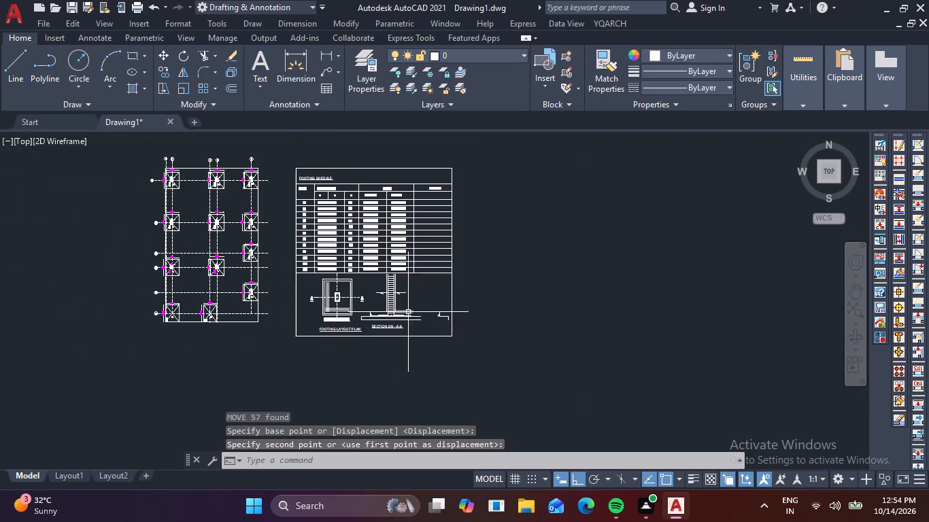
{"action": "scroll", "coordinate": [453, 326], "scroll_direction": "up", "scroll_amount": 3}
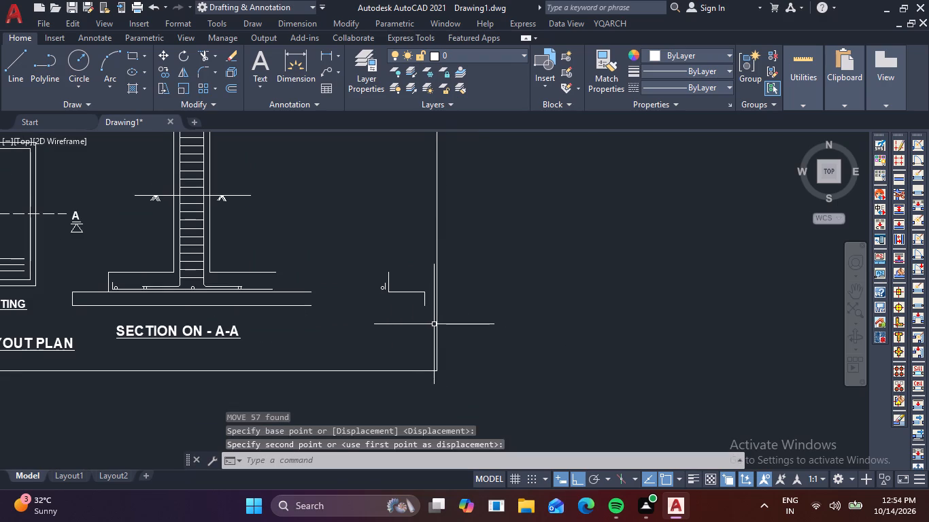
Undo the last move of the SECTION ON - A-A drawing.
{"action": "scroll", "coordinate": [420, 321], "scroll_direction": "down", "scroll_amount": 3}
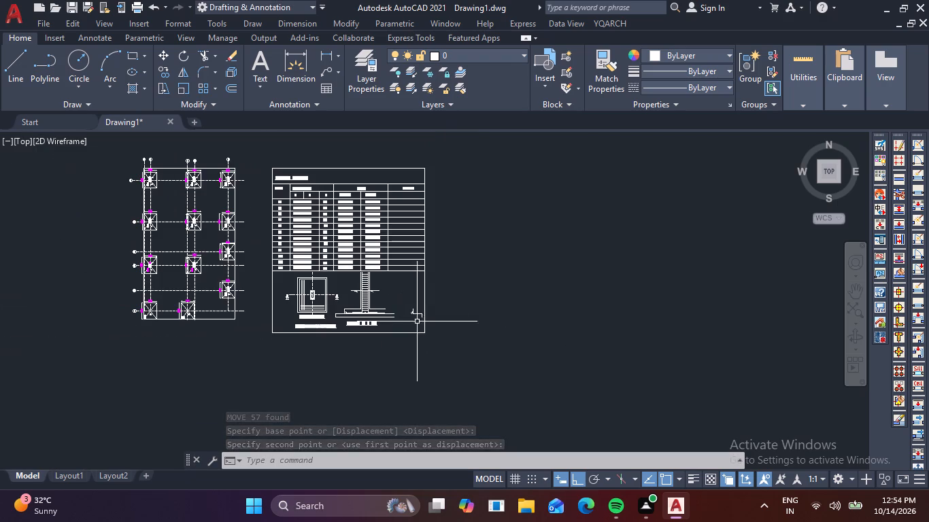
{"action": "left_click", "coordinate": [154, 10]}
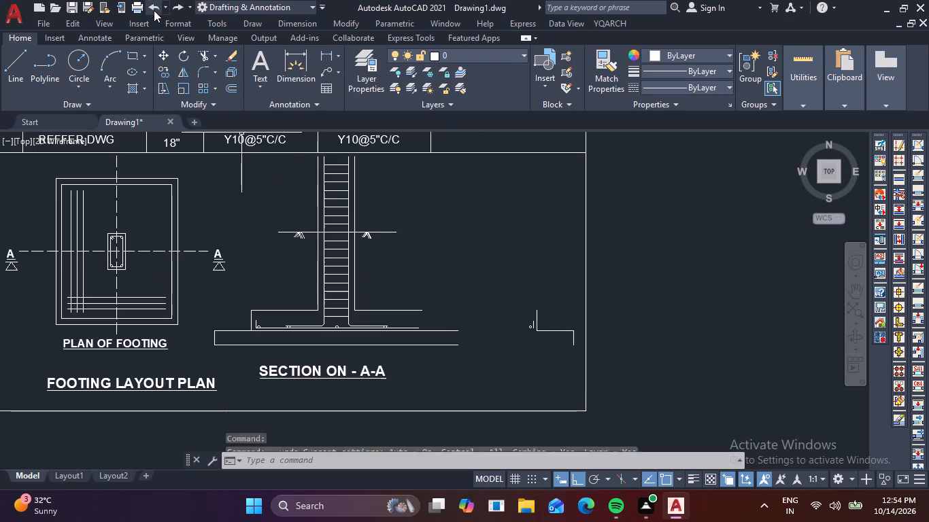
{"action": "left_click", "coordinate": [154, 10]}
{"action": "scroll", "coordinate": [420, 355], "scroll_direction": "up", "scroll_amount": 1}
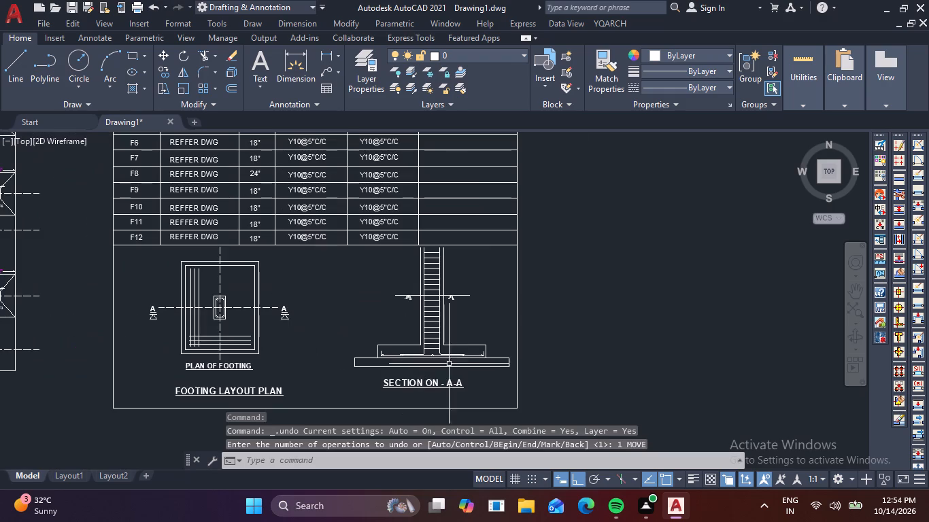
Move the complete SECTION ON - A-A drawing with its title about 10'-2" horizontally toward the footing layout plan.
{"action": "left_click", "coordinate": [508, 397]}
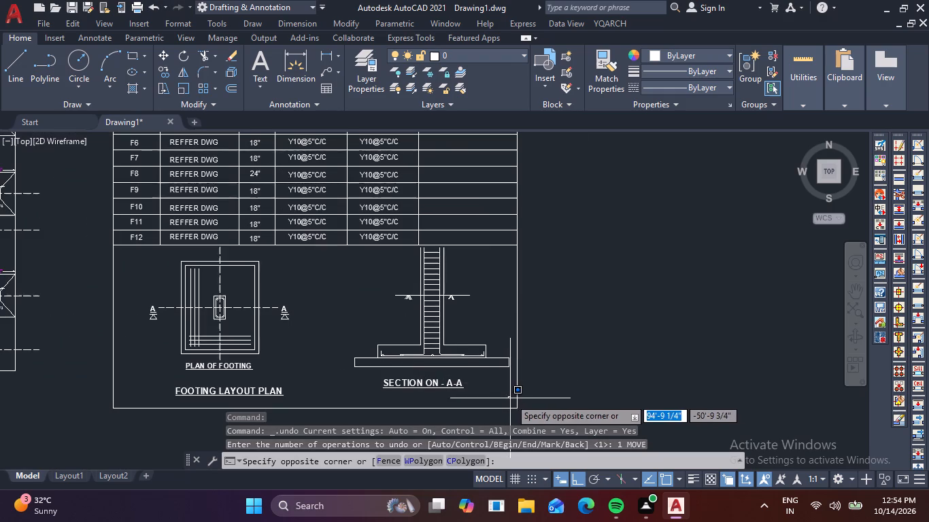
{"action": "left_click", "coordinate": [514, 398]}
{"action": "left_click", "coordinate": [514, 398]}
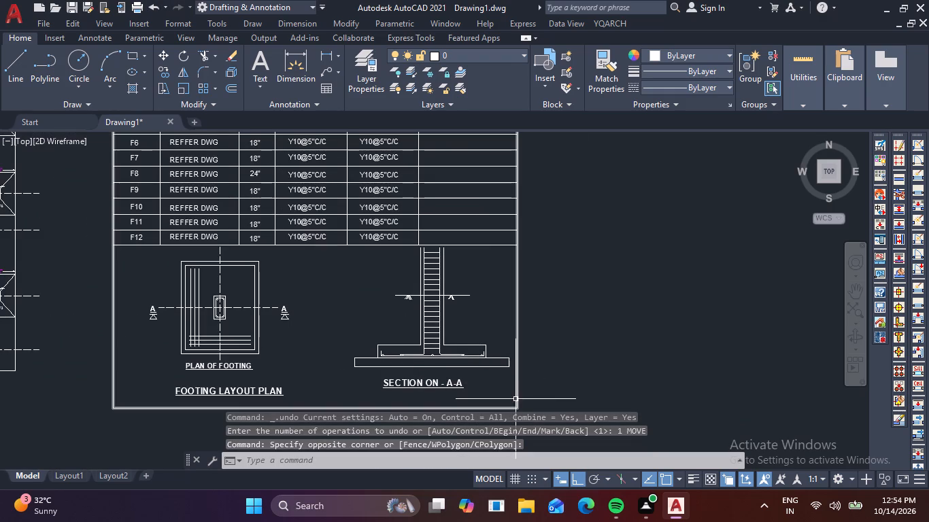
{"action": "left_click", "coordinate": [511, 399]}
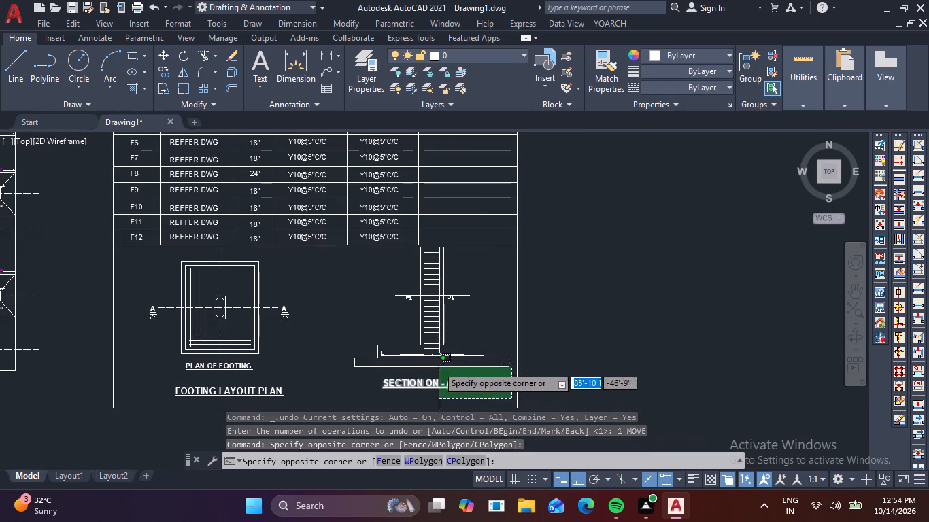
{"action": "left_click", "coordinate": [350, 251]}
{"action": "key", "text": "m"}
{"action": "key", "text": "space"}
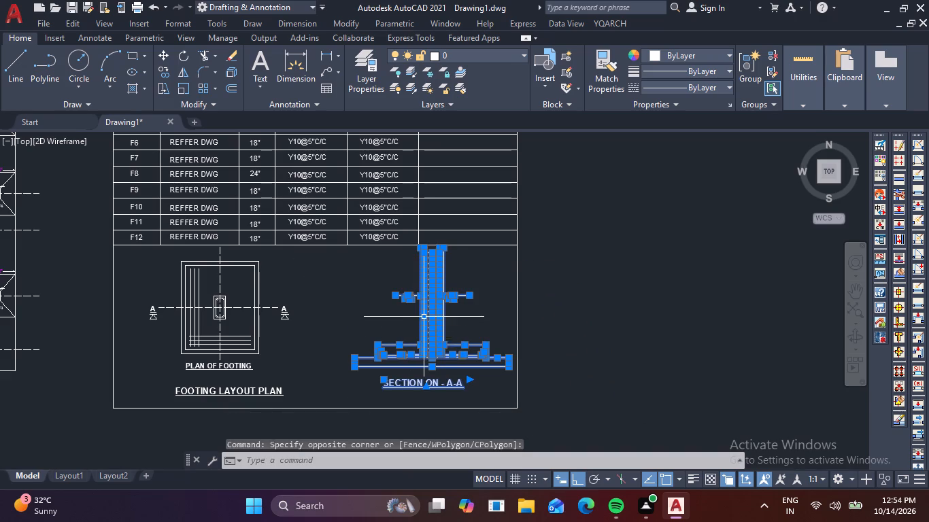
{"action": "left_click", "coordinate": [357, 360]}
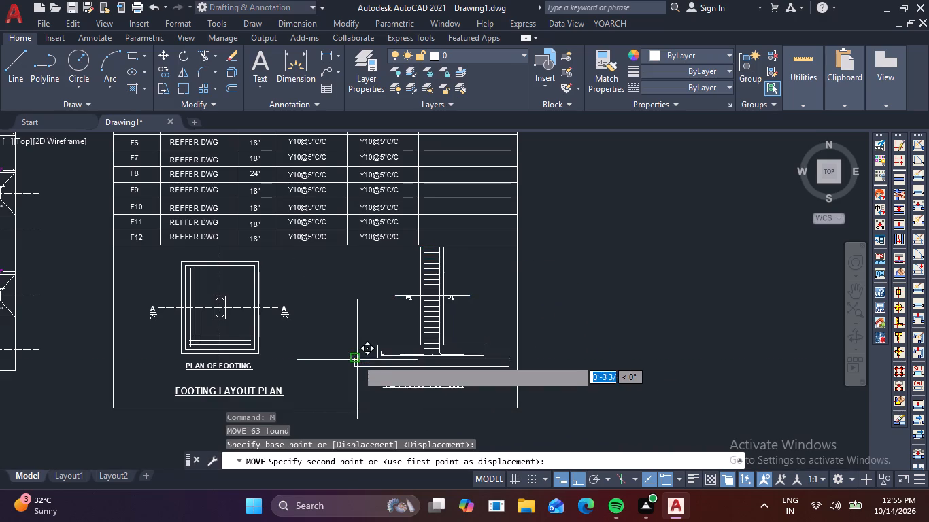
{"action": "left_click", "coordinate": [276, 362]}
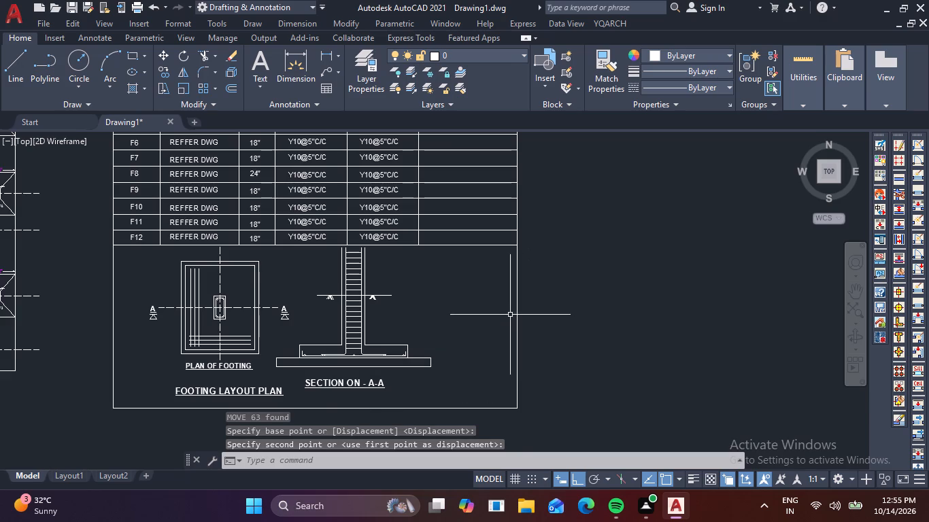
Stretch the right edge of the schedule's outer frame straight inward by about 6'-7", into the REMARK column.
{"action": "left_click_drag", "start_coordinate": [543, 319], "coordinate": [531, 318]}
{"action": "left_click", "coordinate": [492, 317]}
{"action": "scroll", "coordinate": [501, 309], "scroll_direction": "down", "scroll_amount": 1}
{"action": "middle_click_drag", "start_coordinate": [490, 326], "coordinate": [447, 393]}
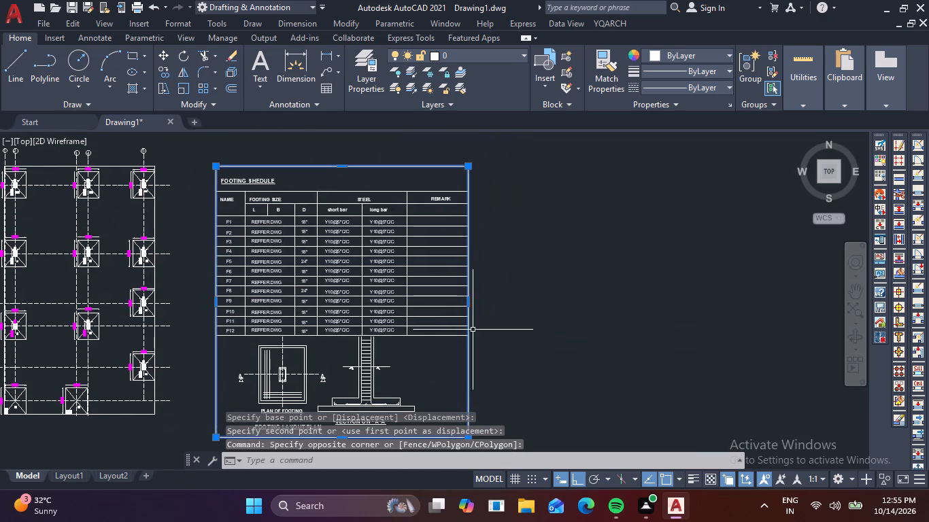
{"action": "left_click", "coordinate": [470, 302]}
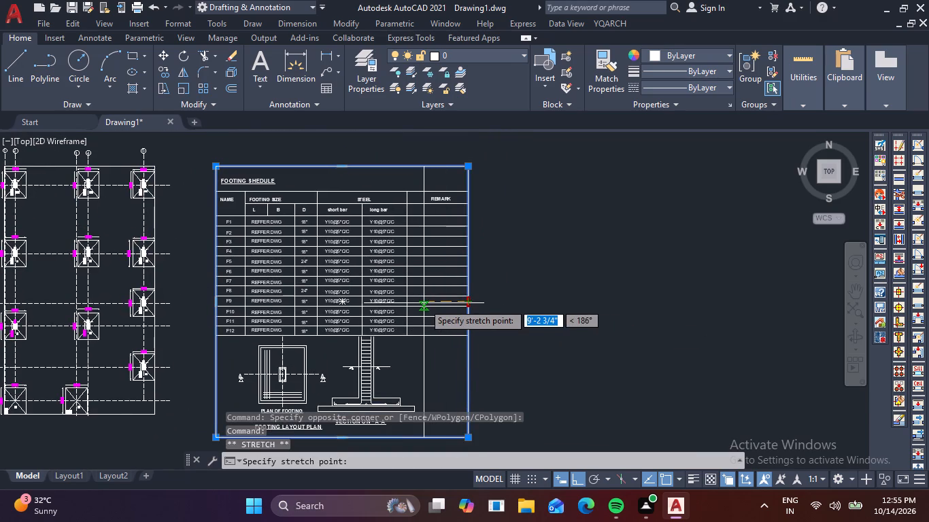
{"action": "scroll", "coordinate": [424, 303], "scroll_direction": "up", "scroll_amount": 3}
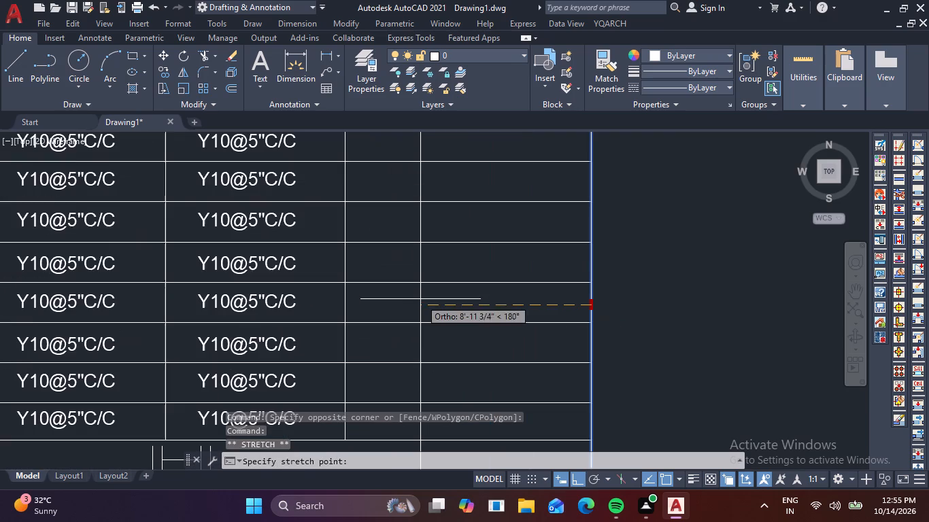
{"action": "left_click", "coordinate": [464, 304]}
{"action": "key", "text": "Escape"}
{"action": "scroll", "coordinate": [554, 312], "scroll_direction": "down", "scroll_amount": 3}
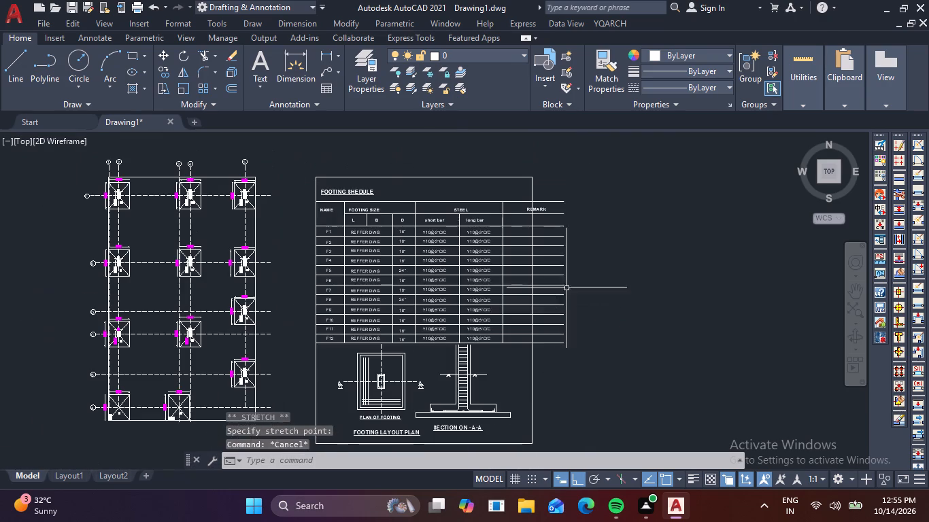
Move the REMARK heading about 4'-1 3/4" horizontally toward the STEEL columns, so it sits inside the narrowed column.
{"action": "scroll", "coordinate": [545, 203], "scroll_direction": "up", "scroll_amount": 3}
{"action": "left_click", "coordinate": [519, 232]}
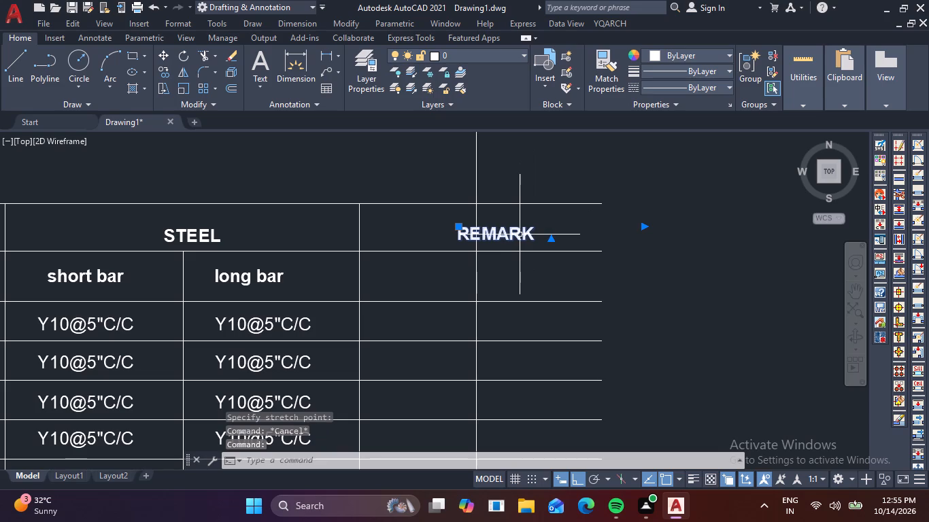
{"action": "key", "text": "m"}
{"action": "key", "text": "space"}
{"action": "left_click", "coordinate": [462, 237]}
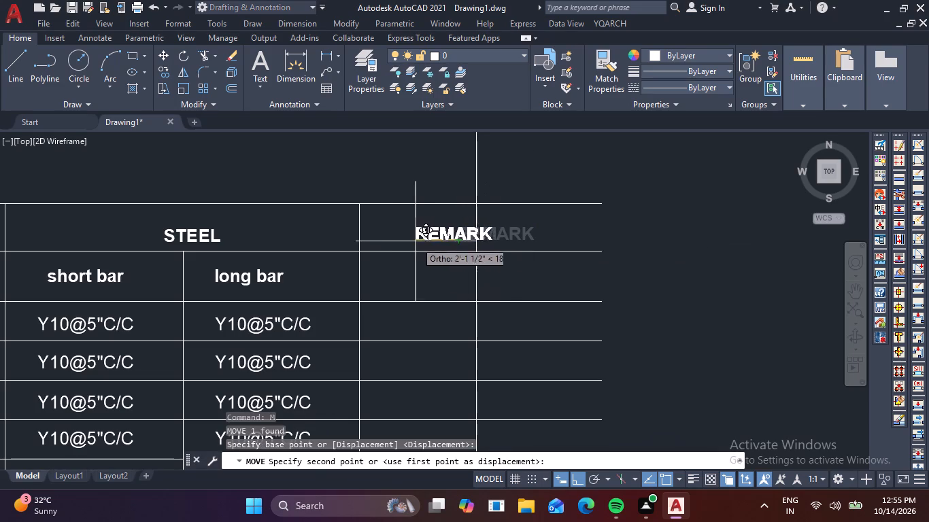
{"action": "left_click", "coordinate": [379, 239]}
Trim all table row lines projecting beyond the right edge of the schedule's outer frame.
{"action": "scroll", "coordinate": [556, 229], "scroll_direction": "down", "scroll_amount": 3}
{"action": "middle_click_drag", "start_coordinate": [591, 254], "coordinate": [596, 206]}
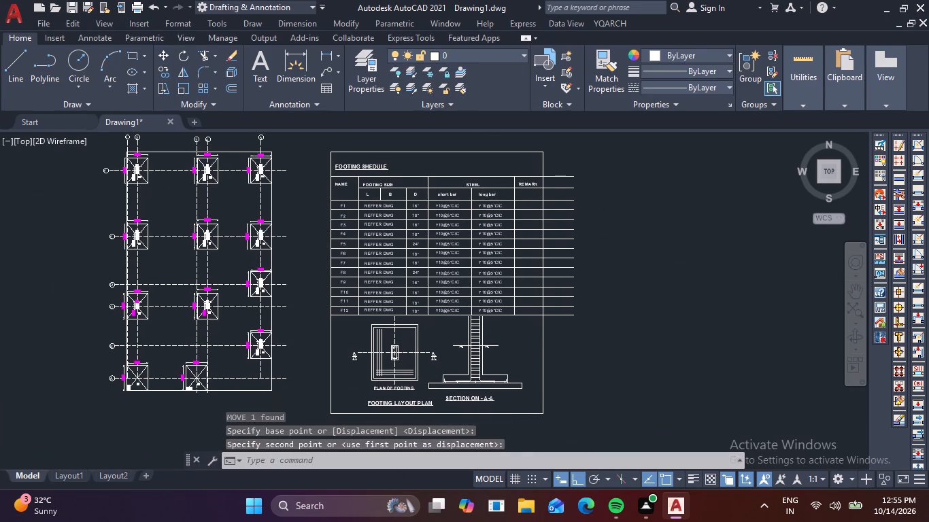
{"action": "key", "text": "r"}
{"action": "key", "text": "Escape"}
{"action": "key", "text": "t"}
{"action": "key", "text": "r"}
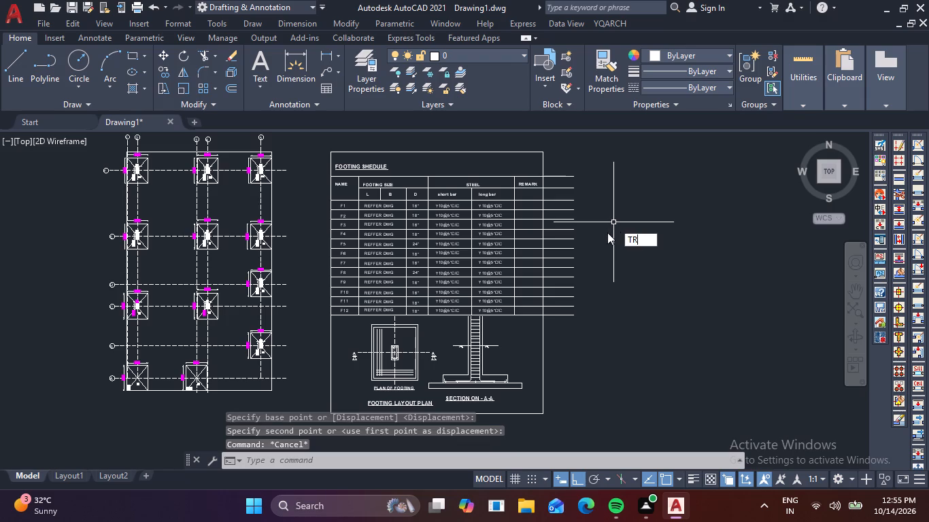
{"action": "key", "text": "space"}
{"action": "left_click", "coordinate": [560, 162]}
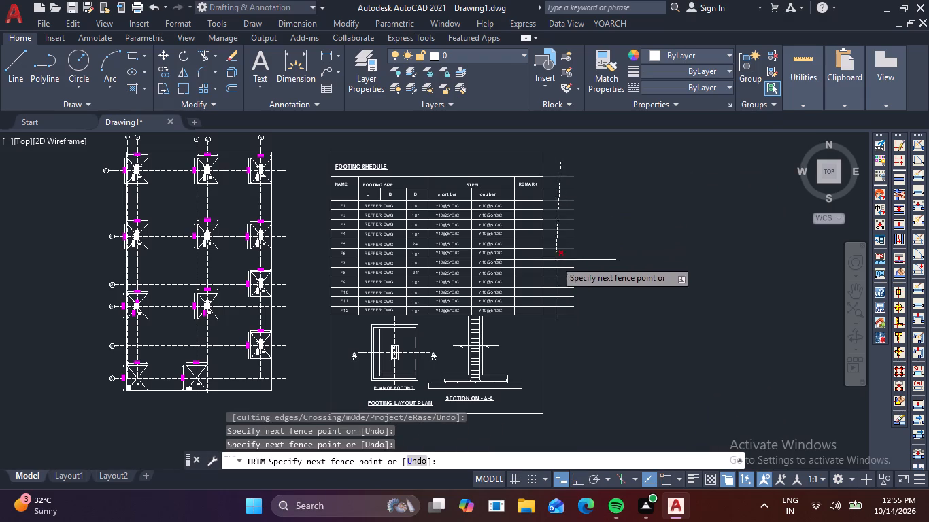
{"action": "left_click", "coordinate": [560, 318]}
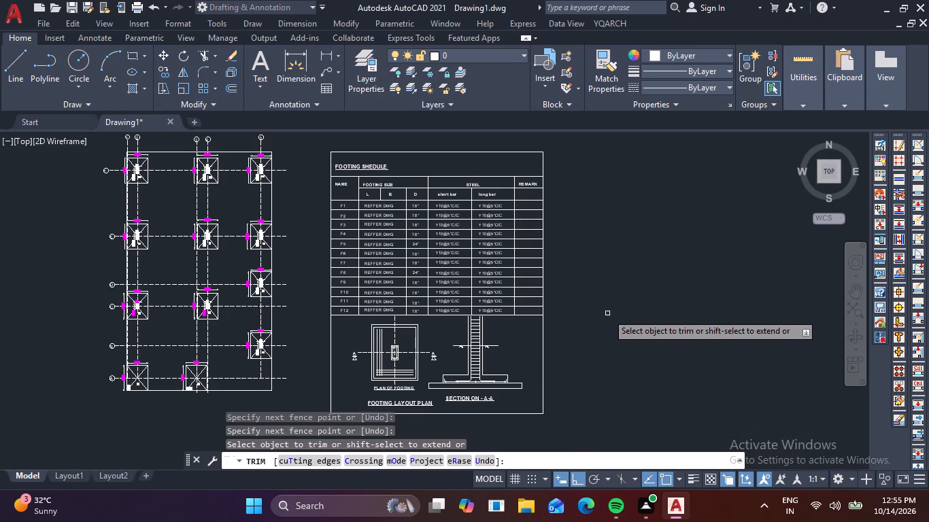
{"action": "key", "text": "Escape"}
{"action": "key", "text": "Escape"}
Move the whole footing schedule with its details horizontally closer to the footing plan, using the frame's upper left corner as base point.
{"action": "middle_click_drag", "start_coordinate": [564, 296], "coordinate": [569, 264]}
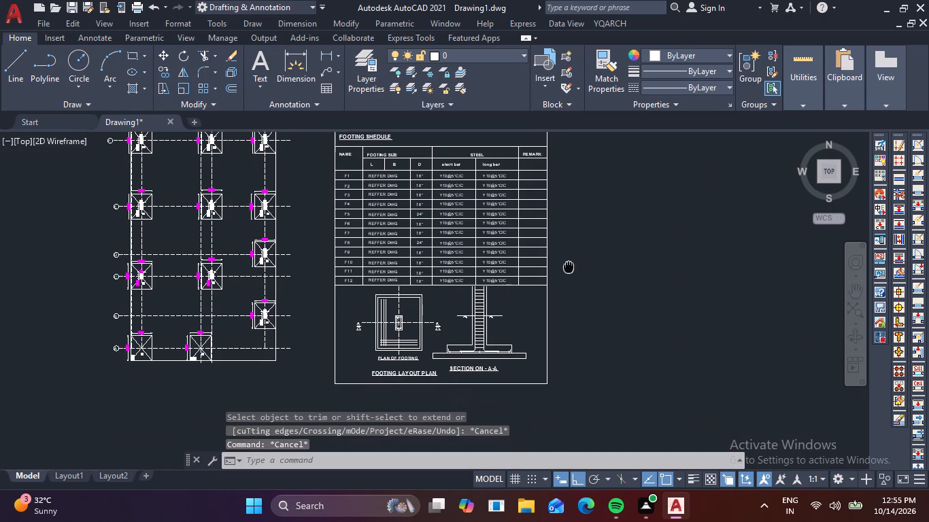
{"action": "middle_click_drag", "start_coordinate": [569, 264], "coordinate": [571, 260]}
{"action": "scroll", "coordinate": [571, 260], "scroll_direction": "down", "scroll_amount": 1}
{"action": "middle_click_drag", "start_coordinate": [573, 262], "coordinate": [573, 279]}
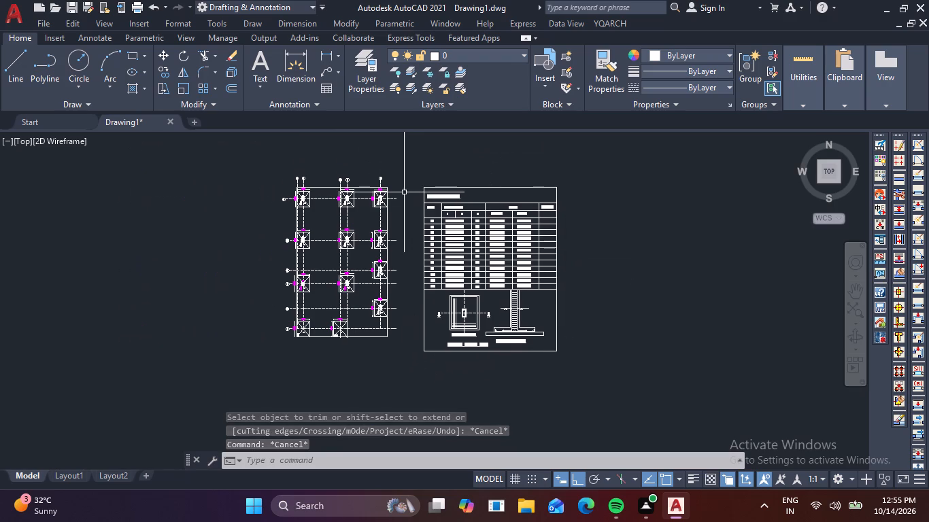
{"action": "left_click", "coordinate": [407, 173]}
{"action": "left_click", "coordinate": [587, 362]}
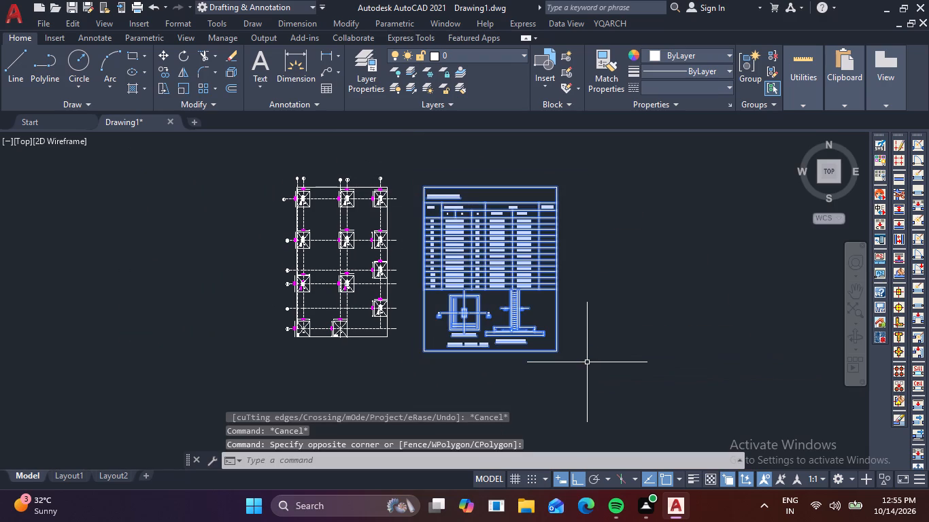
{"action": "key", "text": "m"}
{"action": "key", "text": "space"}
{"action": "scroll", "coordinate": [409, 173], "scroll_direction": "up", "scroll_amount": 2}
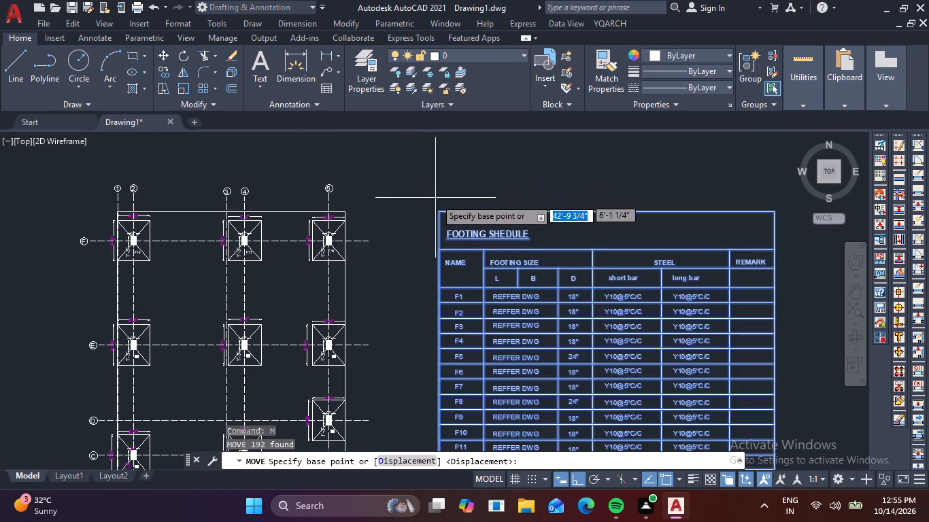
{"action": "left_click", "coordinate": [439, 211]}
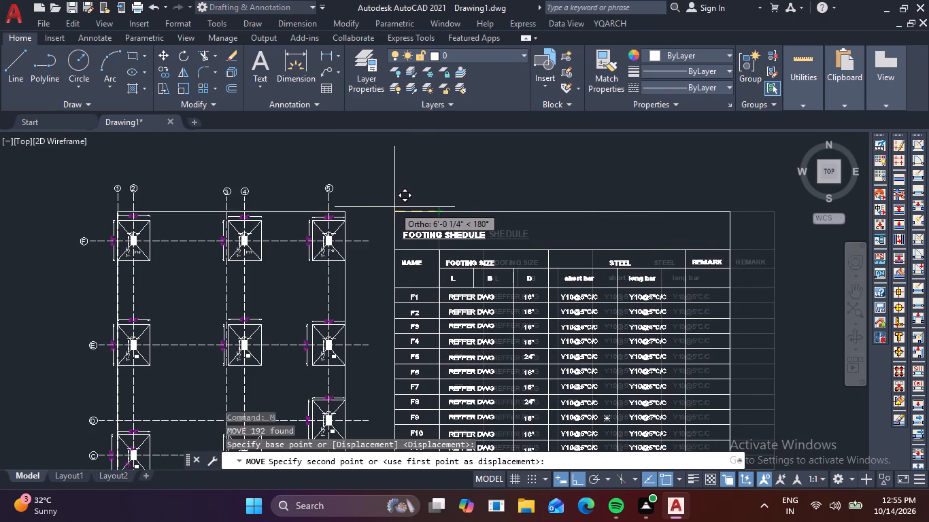
{"action": "left_click", "coordinate": [388, 208]}
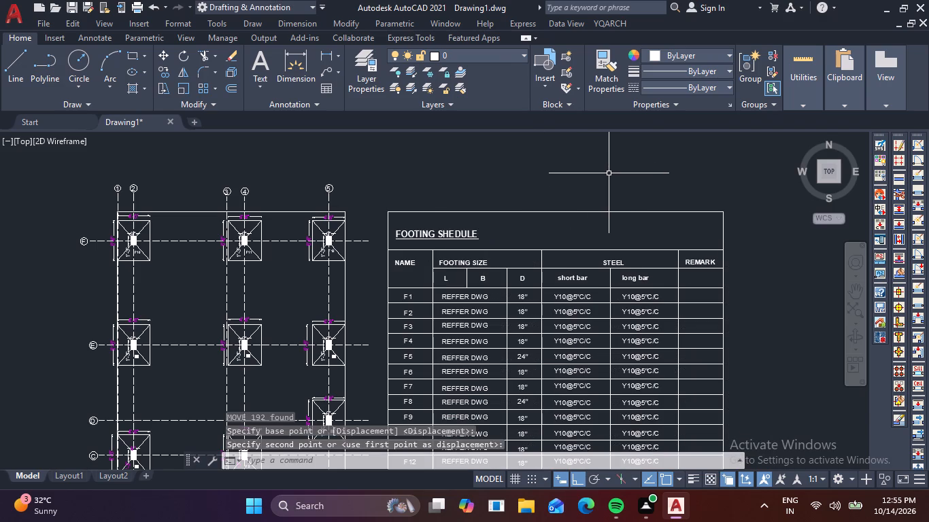
Regenerate the drawing.
{"action": "scroll", "coordinate": [622, 181], "scroll_direction": "down", "scroll_amount": 1}
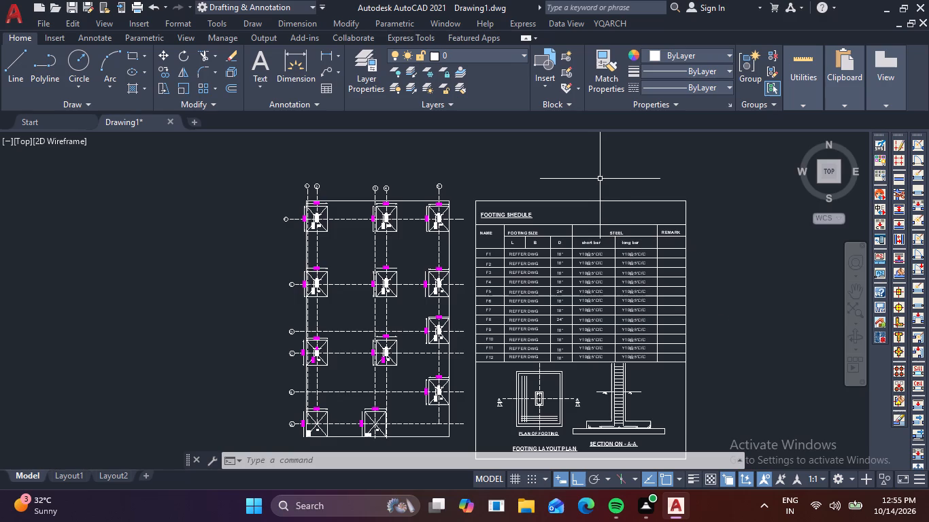
{"action": "type", "text": "RE"}
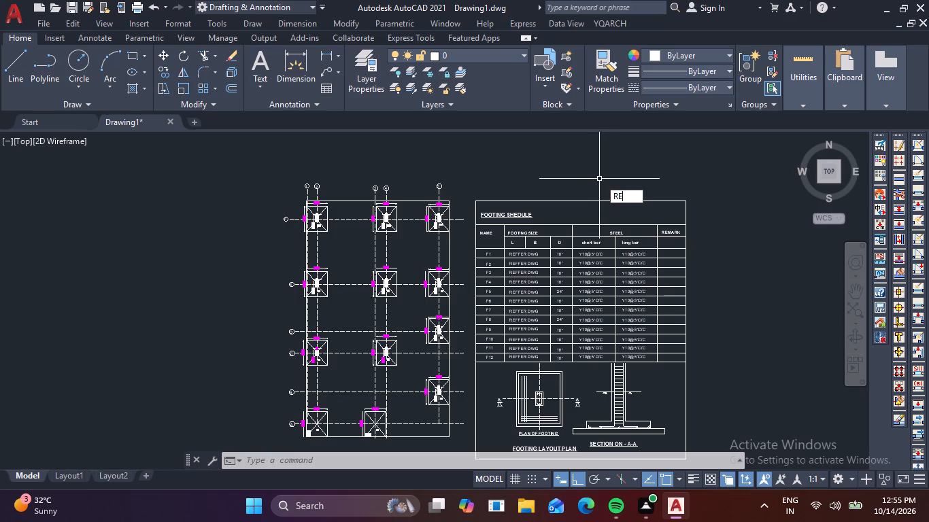
{"action": "key", "text": "space"}
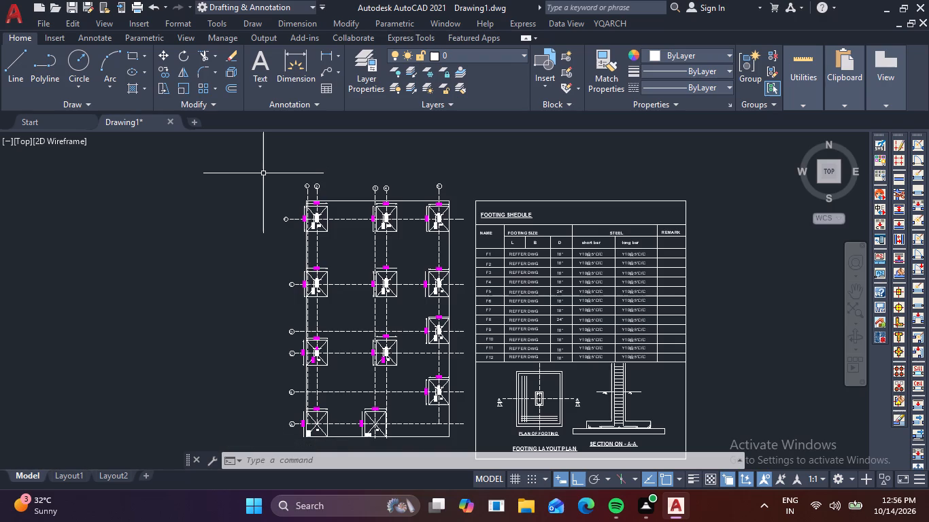
Move the whole footing schedule with its details about 2'-8" horizontally, so its frame meets the end of the plan's uppermost grid line.
{"action": "left_click", "coordinate": [468, 187]}
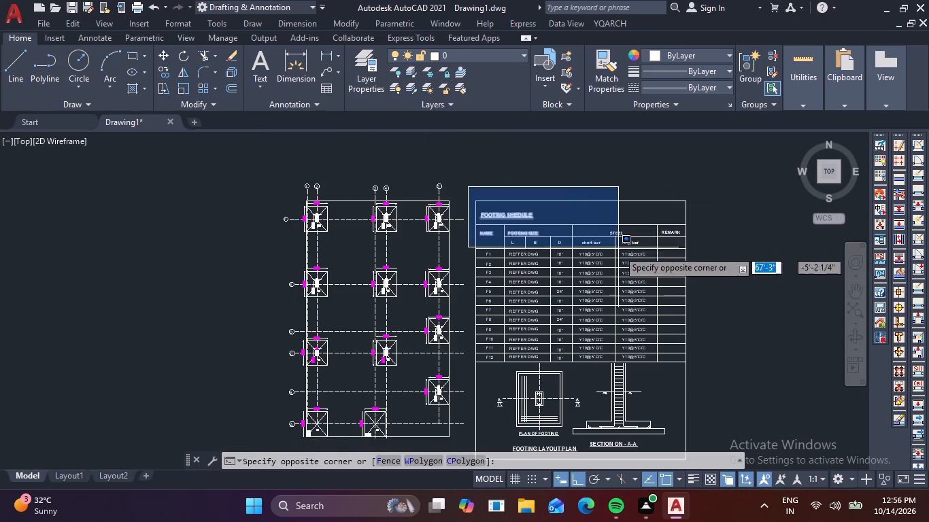
{"action": "middle_click_drag", "start_coordinate": [681, 305], "coordinate": [671, 218]}
{"action": "left_click", "coordinate": [724, 388]}
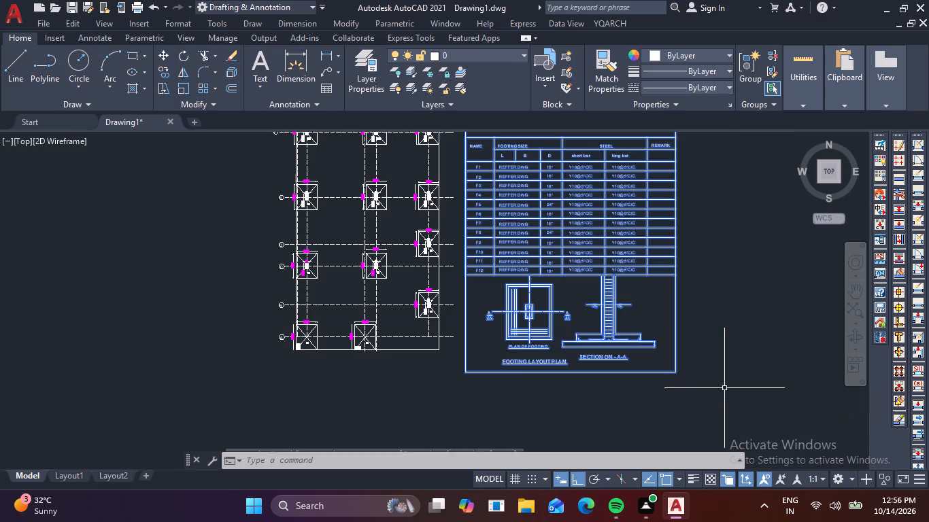
{"action": "scroll", "coordinate": [424, 323], "scroll_direction": "up", "scroll_amount": 1}
{"action": "middle_click_drag", "start_coordinate": [420, 331], "coordinate": [337, 521]}
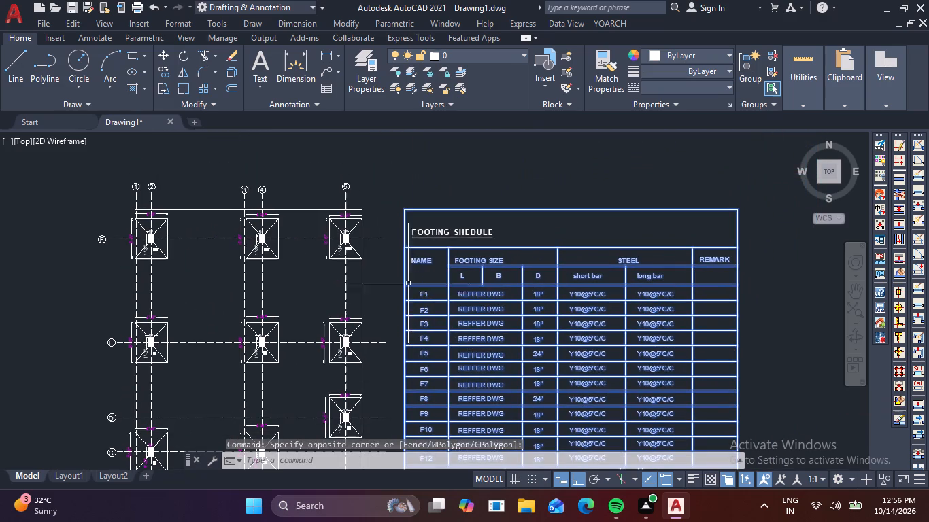
{"action": "scroll", "coordinate": [387, 249], "scroll_direction": "up", "scroll_amount": 2}
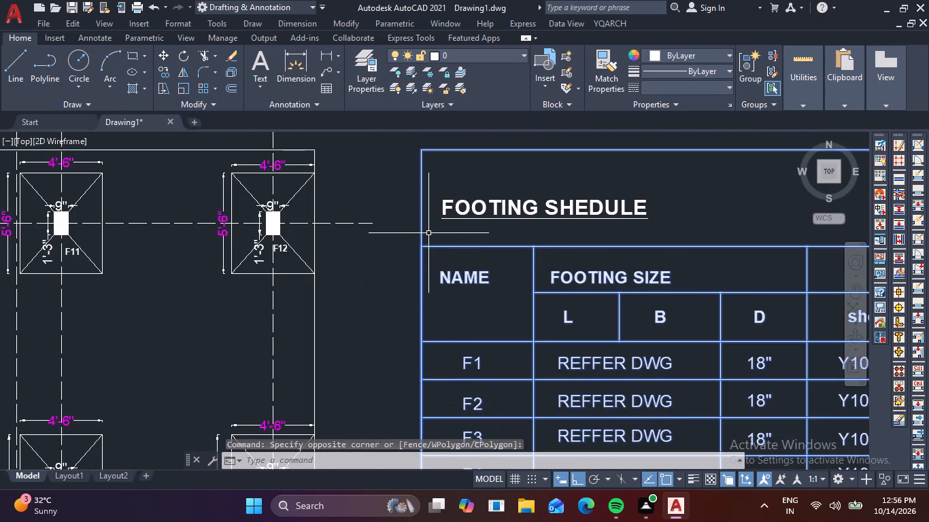
{"action": "type", "text": "M"}
{"action": "key", "text": "space"}
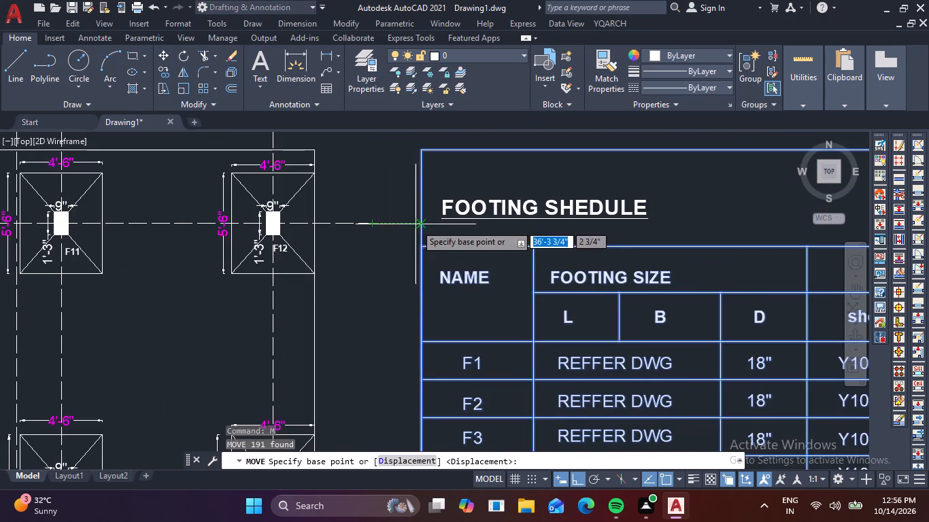
{"action": "left_click", "coordinate": [420, 224]}
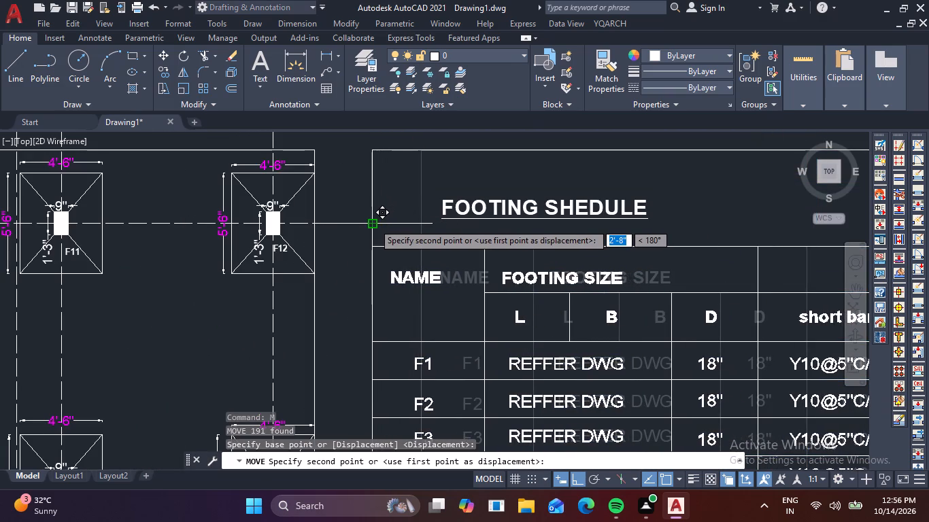
{"action": "left_click", "coordinate": [373, 223]}
{"action": "scroll", "coordinate": [575, 266], "scroll_direction": "down", "scroll_amount": 4}
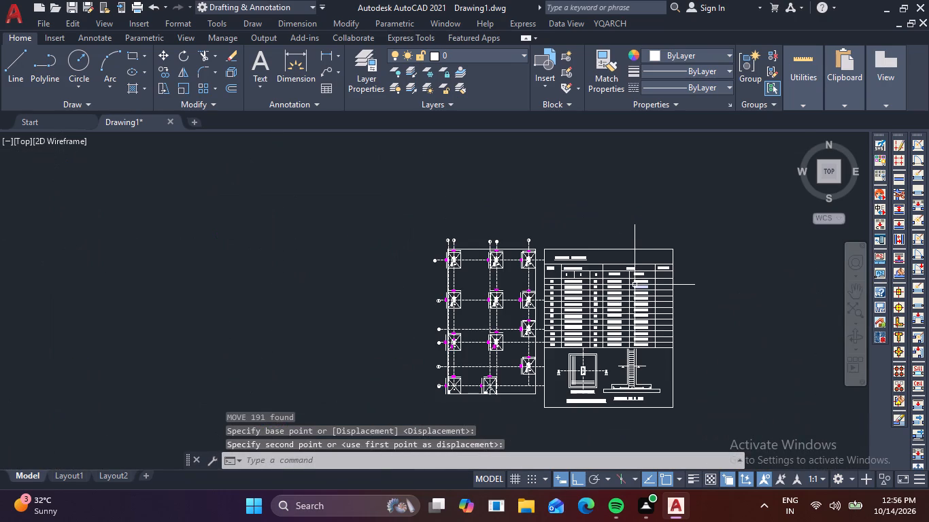
{"action": "key", "text": "Escape"}
{"action": "key", "text": "Escape"}
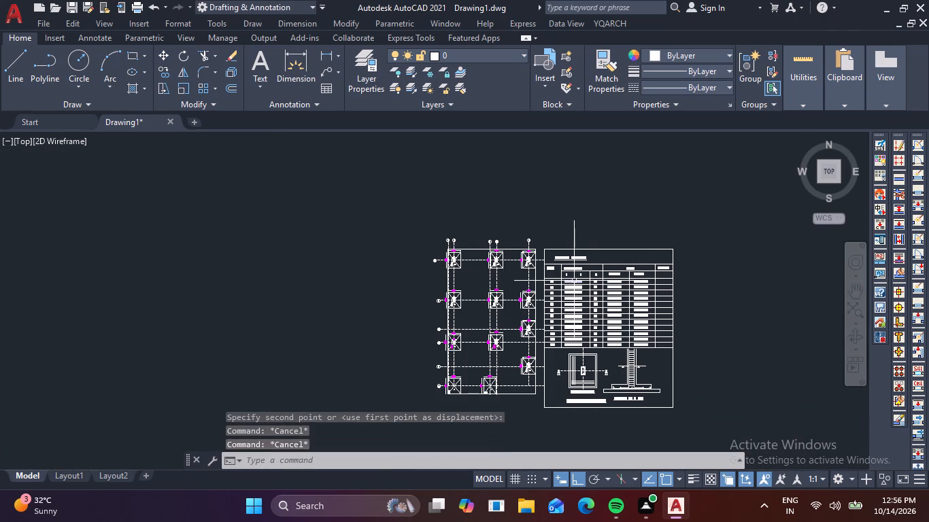
Draw a rectangle about 86'-7 1/2" by 63'-10 1/4" enclosing the footing plan and schedule, ending at the schedule frame's lower right corner.
{"action": "middle_click_drag", "start_coordinate": [467, 251], "coordinate": [428, 224]}
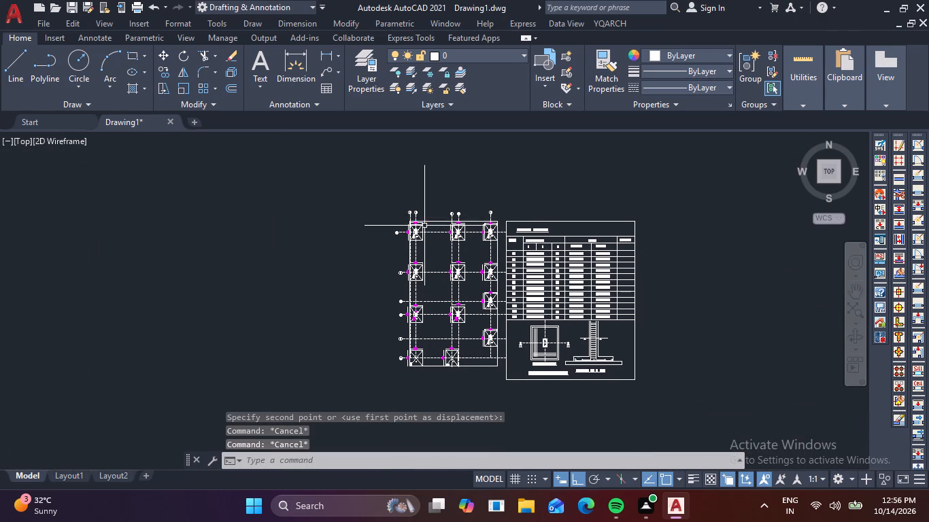
{"action": "key", "text": "r"}
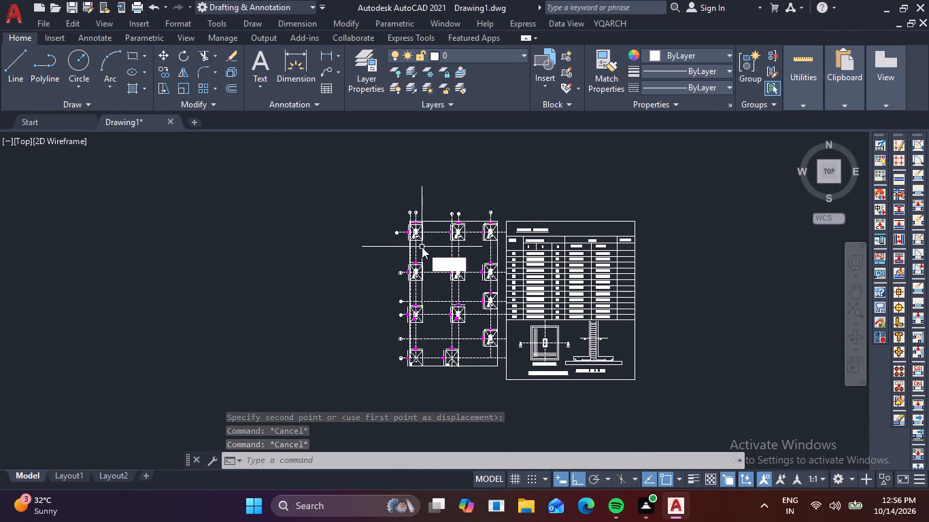
{"action": "key", "text": "e"}
{"action": "key", "text": "c"}
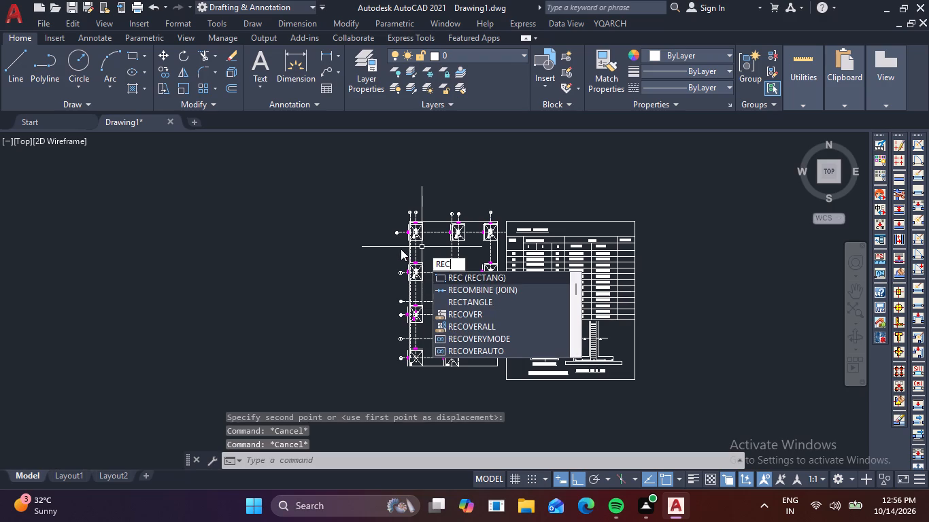
{"action": "key", "text": "space"}
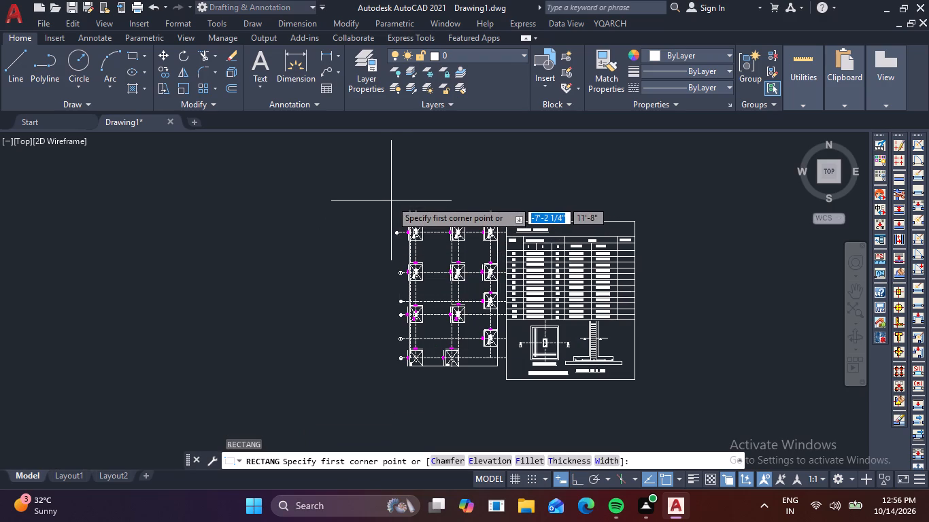
{"action": "left_click", "coordinate": [391, 201]}
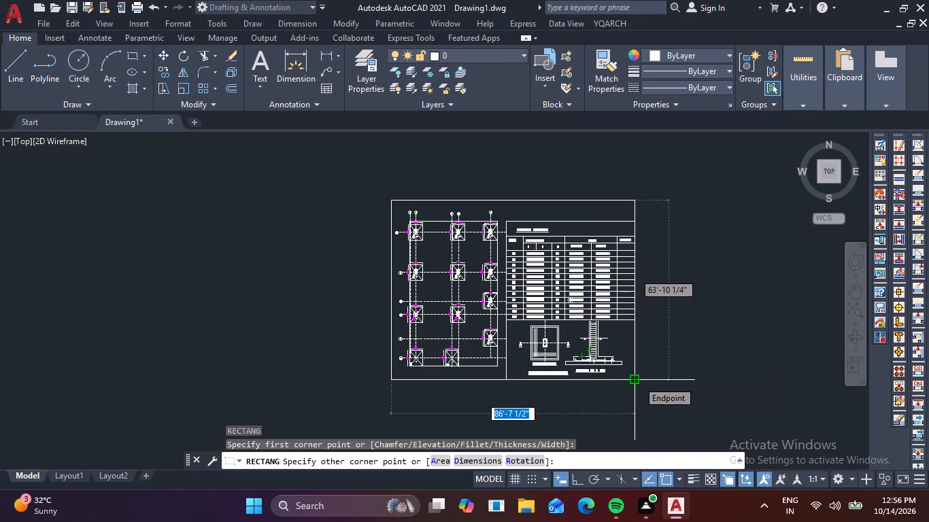
{"action": "left_click", "coordinate": [638, 381]}
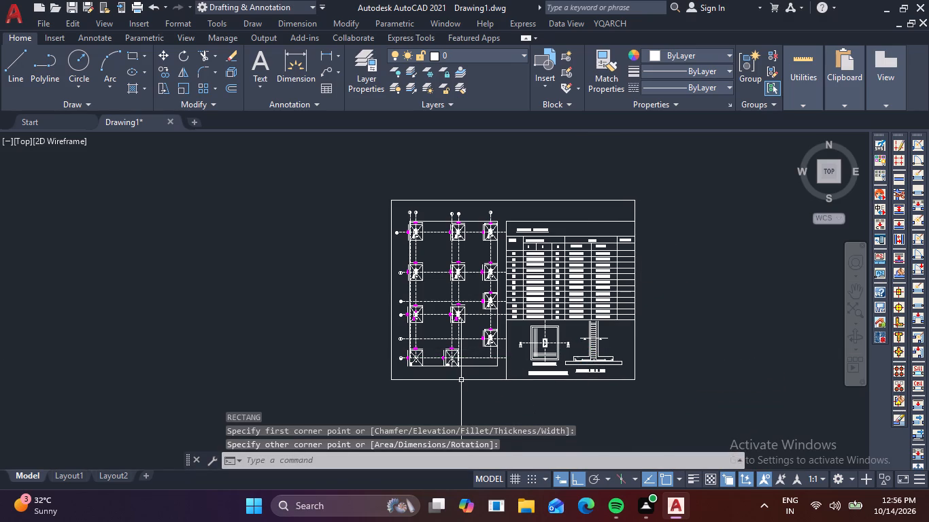
{"action": "scroll", "coordinate": [462, 379], "scroll_direction": "up", "scroll_amount": 3}
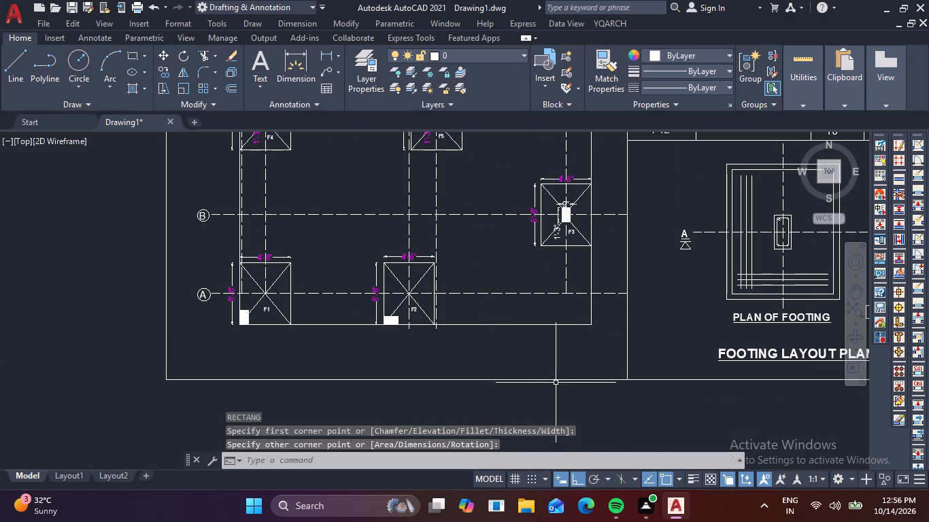
{"action": "key", "text": "Escape"}
{"action": "key", "text": "Escape"}
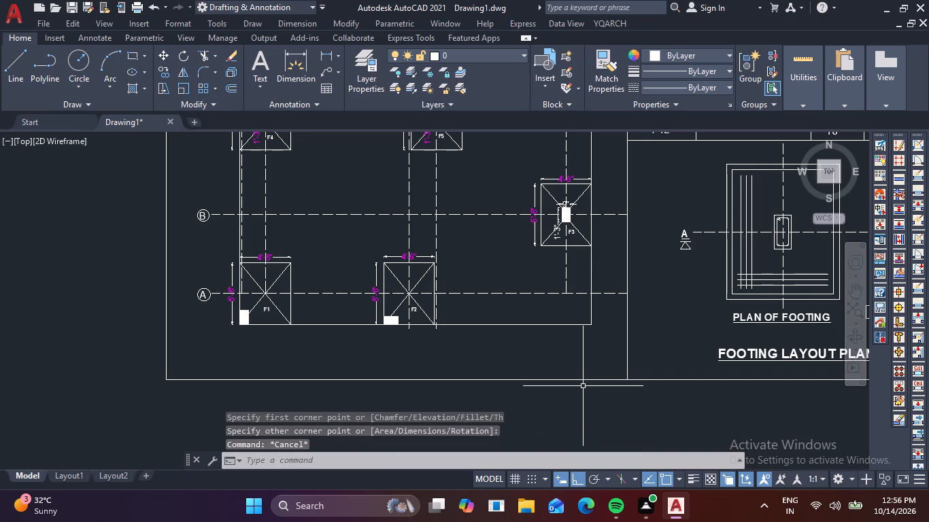
Extend vertical grid lines 2, 3, 4 and 5 of the footing plan down to the outer rectangle's bottom edge.
{"action": "key", "text": "e"}
{"action": "key", "text": "x"}
{"action": "key", "text": "space"}
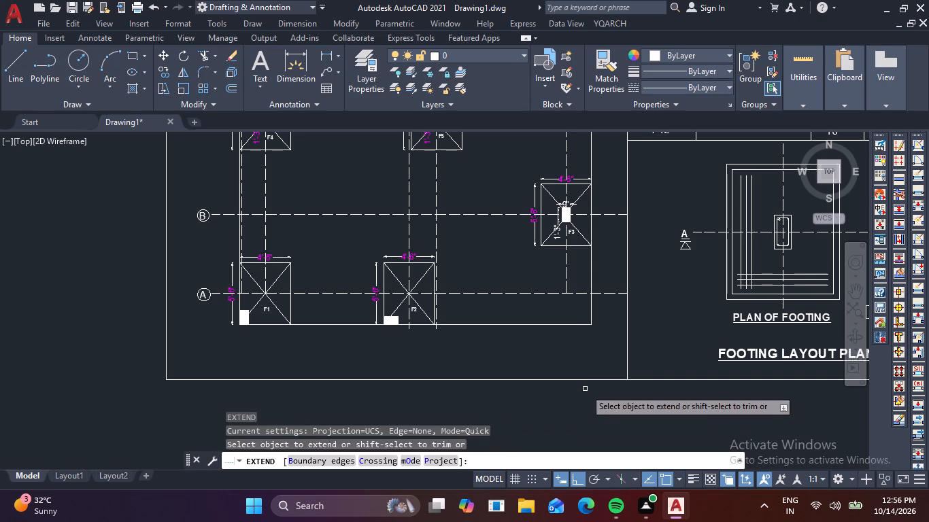
{"action": "scroll", "coordinate": [450, 317], "scroll_direction": "up", "scroll_amount": 2}
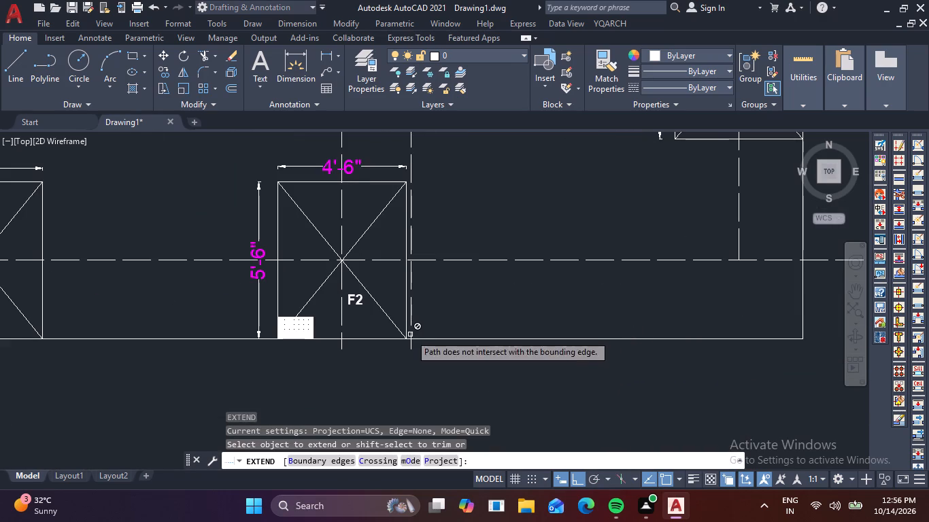
{"action": "scroll", "coordinate": [410, 335], "scroll_direction": "down", "scroll_amount": 1}
{"action": "middle_click_drag", "start_coordinate": [422, 326], "coordinate": [432, 292]}
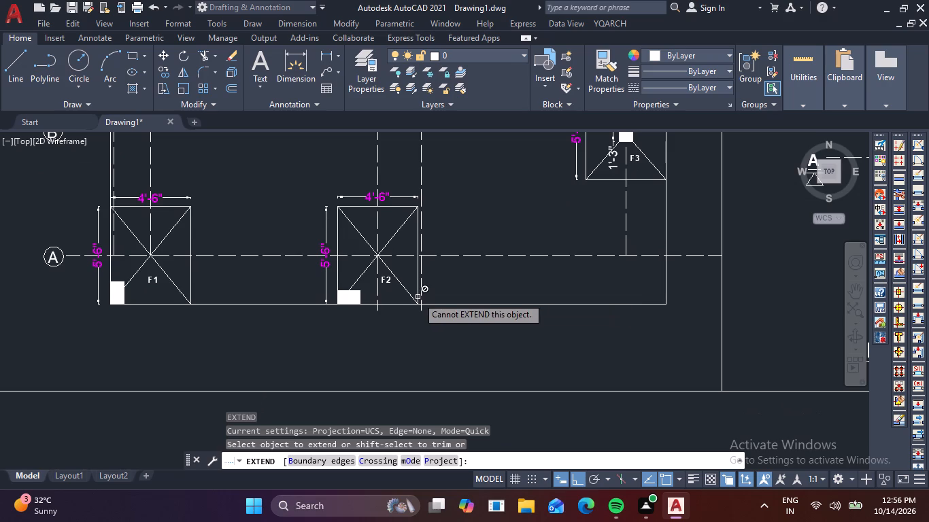
{"action": "left_click", "coordinate": [422, 300]}
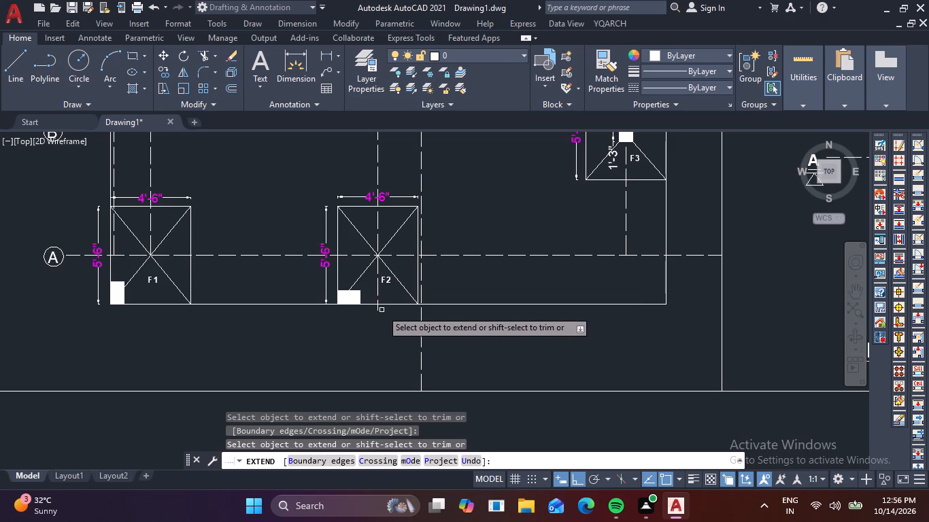
{"action": "left_click", "coordinate": [379, 299]}
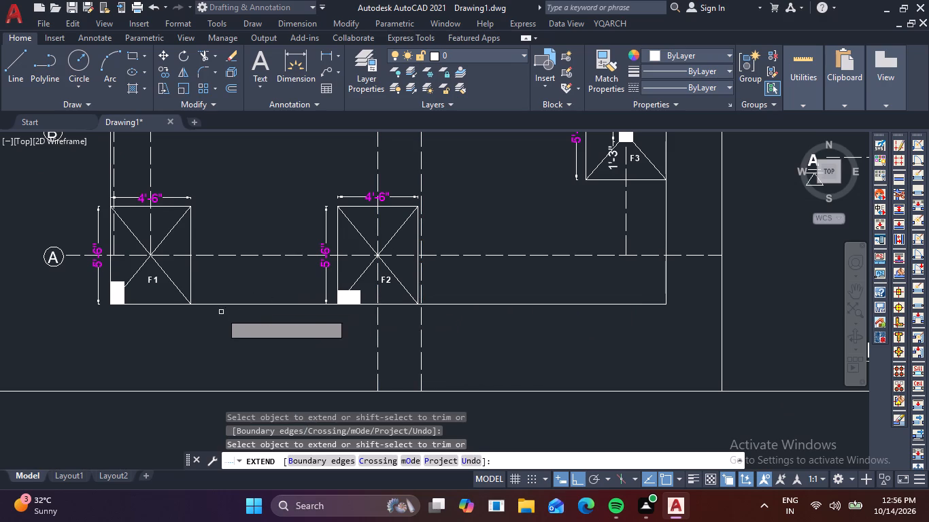
{"action": "left_click", "coordinate": [152, 229]}
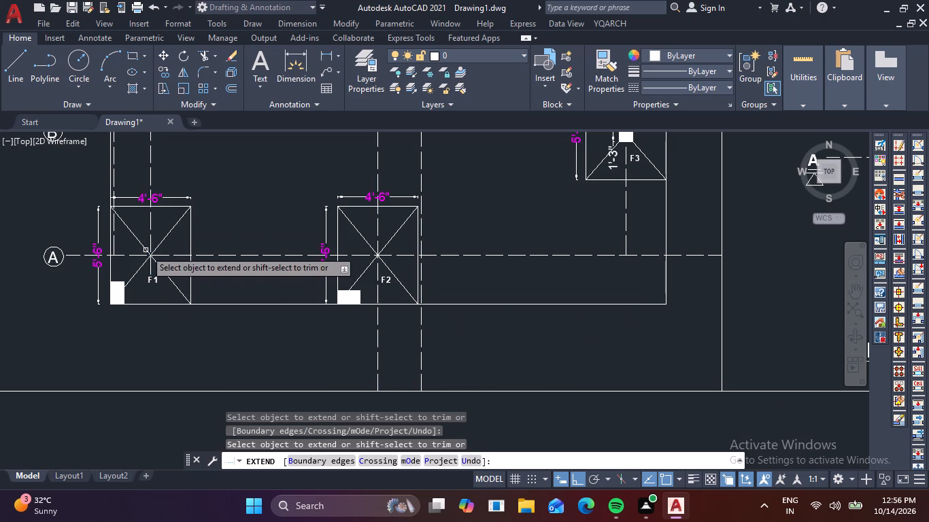
{"action": "left_click", "coordinate": [150, 268]}
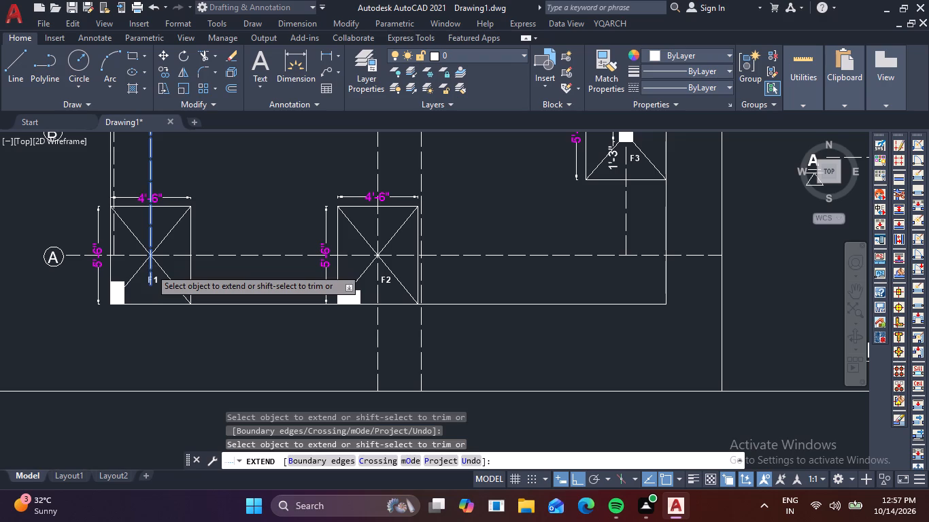
{"action": "left_click", "coordinate": [151, 270]}
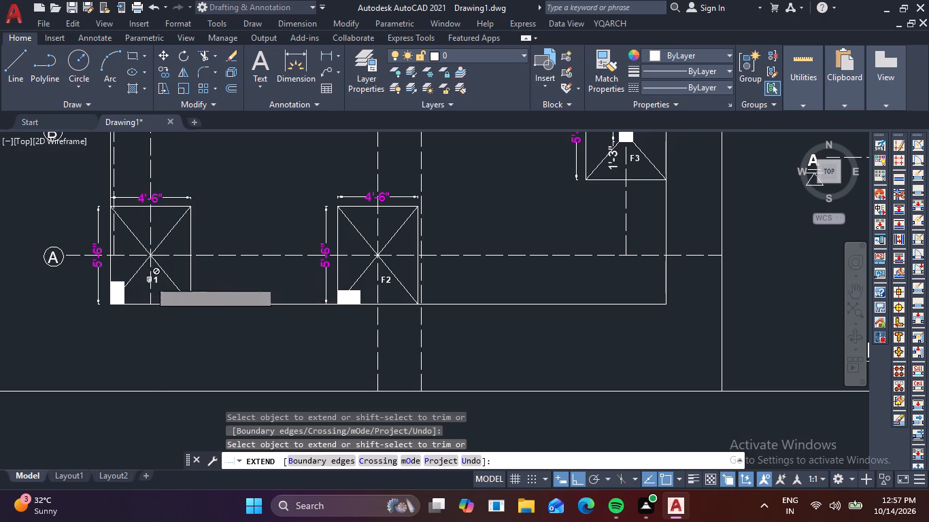
{"action": "left_click", "coordinate": [152, 298]}
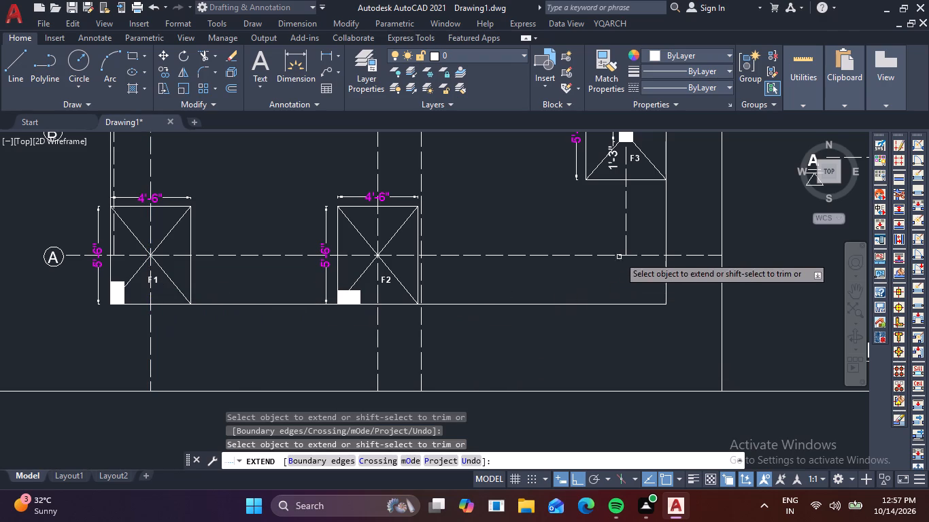
{"action": "left_click", "coordinate": [624, 241]}
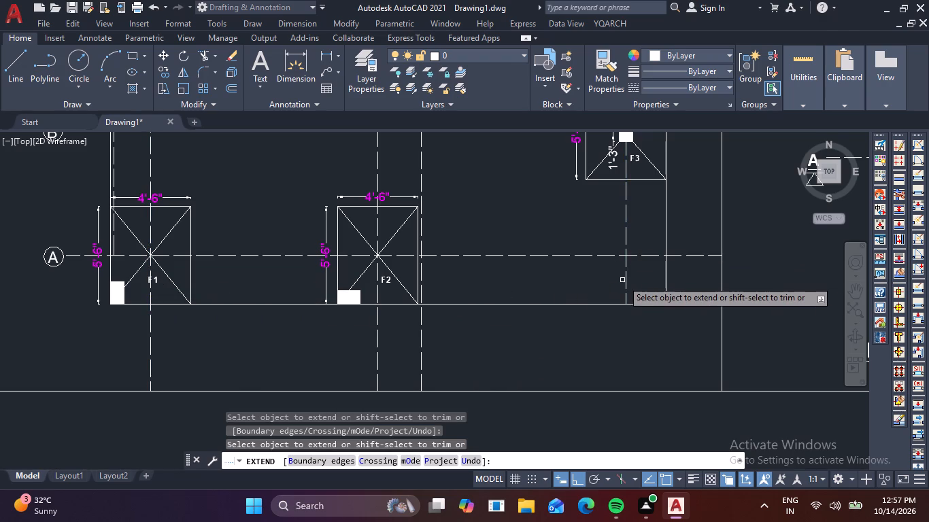
{"action": "left_click", "coordinate": [626, 281]}
{"action": "scroll", "coordinate": [641, 281], "scroll_direction": "down", "scroll_amount": 2}
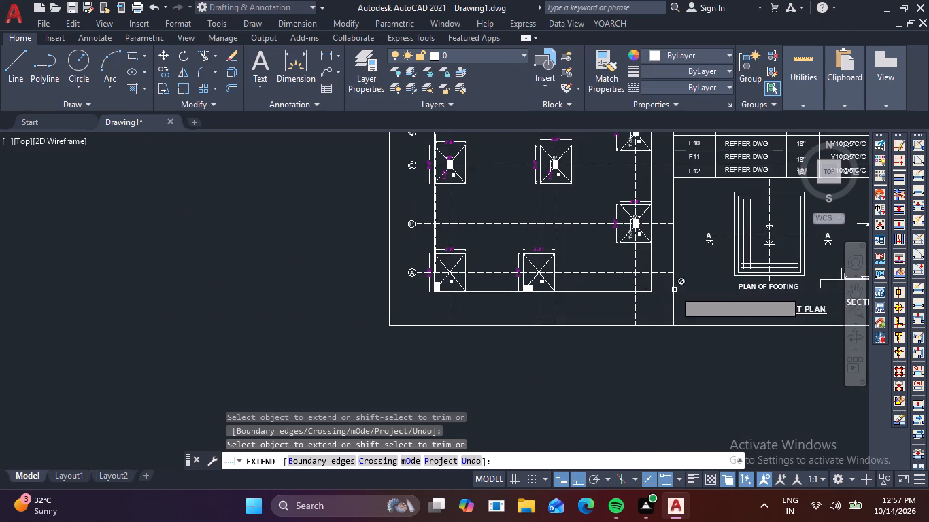
{"action": "key", "text": "Escape"}
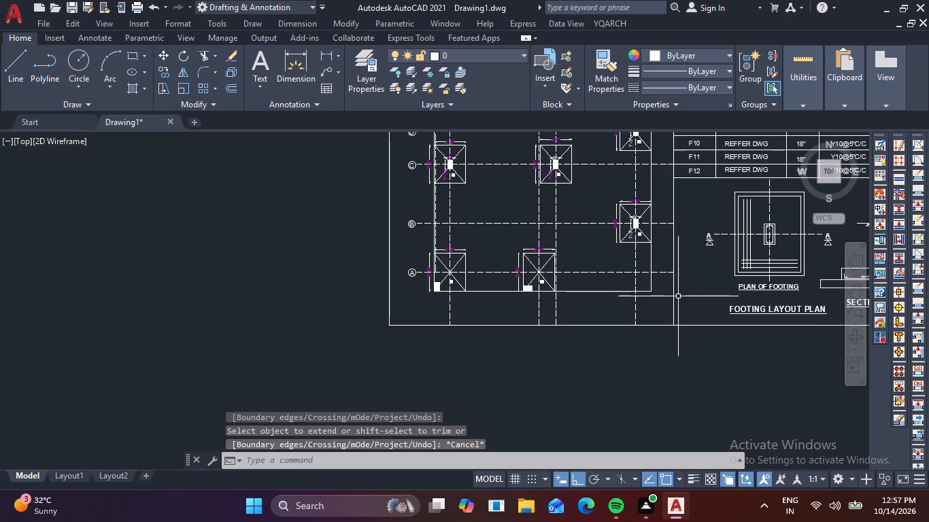
Examine the framed sheet, checking the footing plan, the schedule rows and the footing details.
{"action": "scroll", "coordinate": [666, 305], "scroll_direction": "down", "scroll_amount": 1}
{"action": "middle_click_drag", "start_coordinate": [638, 324], "coordinate": [464, 394]}
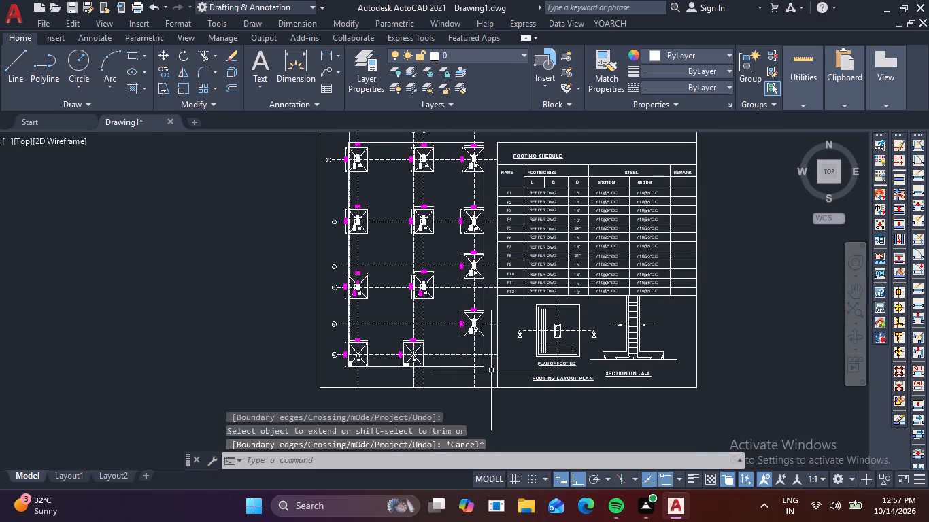
{"action": "middle_click_drag", "start_coordinate": [492, 372], "coordinate": [501, 393]}
{"action": "key", "text": "Escape"}
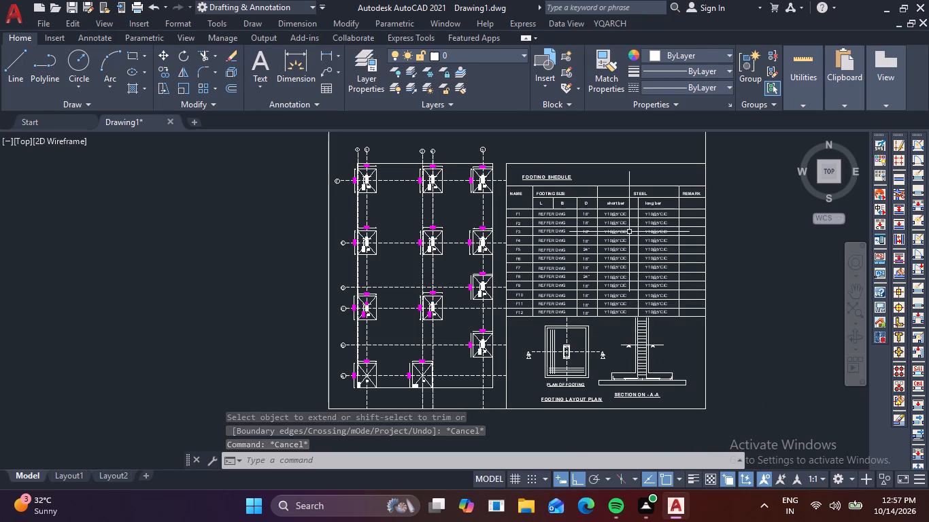
{"action": "key", "text": "Escape"}
{"action": "scroll", "coordinate": [636, 243], "scroll_direction": "down", "scroll_amount": 1}
{"action": "scroll", "coordinate": [639, 243], "scroll_direction": "up", "scroll_amount": 1}
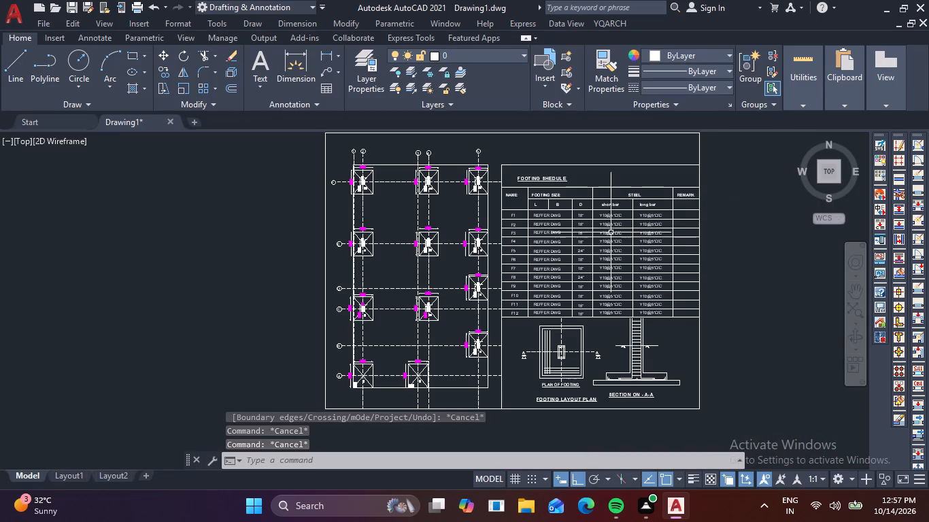
{"action": "scroll", "coordinate": [515, 236], "scroll_direction": "up", "scroll_amount": 2}
{"action": "scroll", "coordinate": [572, 249], "scroll_direction": "down", "scroll_amount": 1}
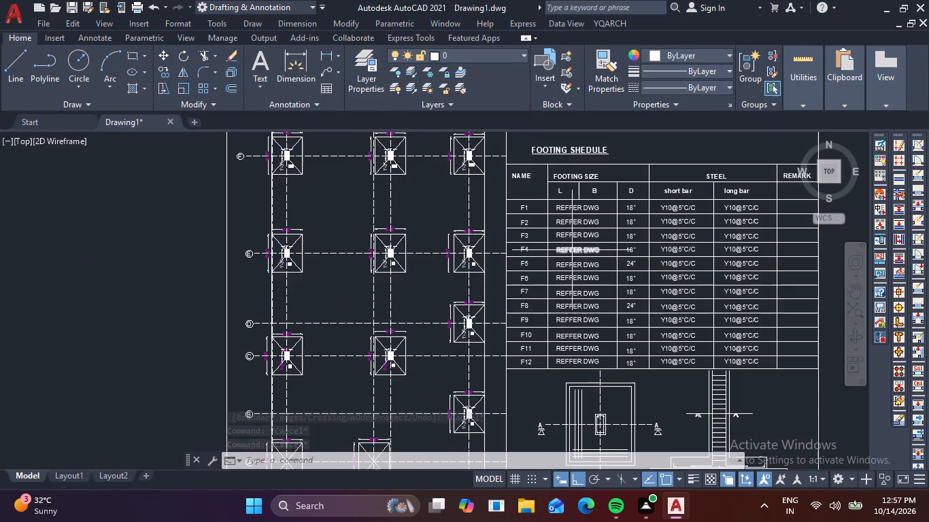
{"action": "scroll", "coordinate": [594, 271], "scroll_direction": "down", "scroll_amount": 1}
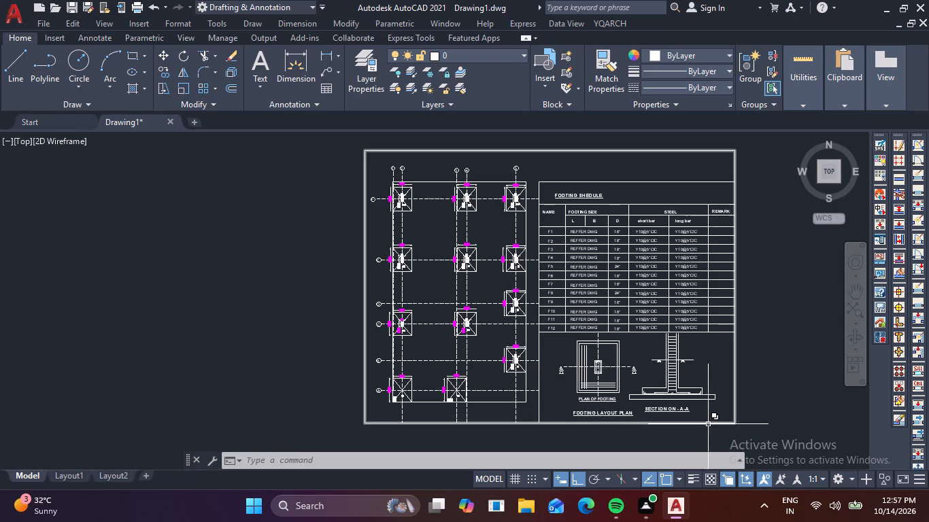
{"action": "scroll", "coordinate": [709, 406], "scroll_direction": "up", "scroll_amount": 2}
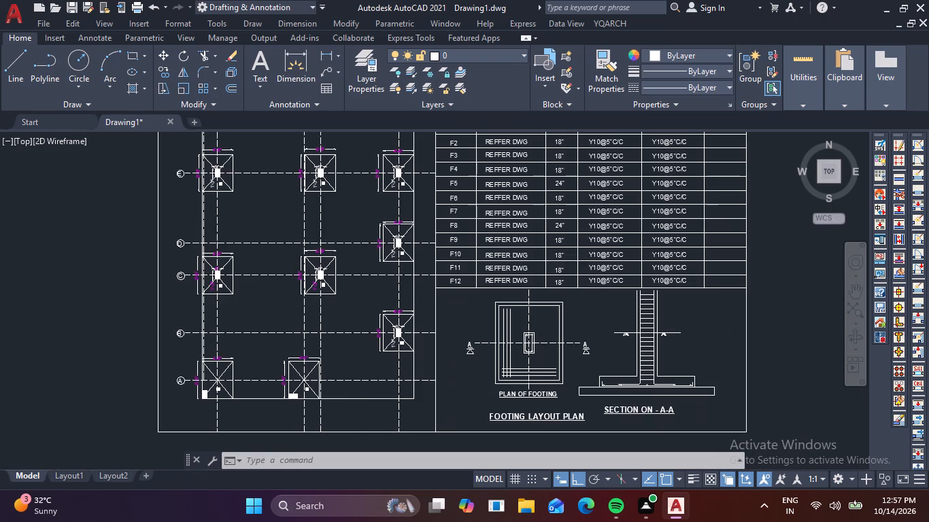
{"action": "scroll", "coordinate": [709, 405], "scroll_direction": "down", "scroll_amount": 2}
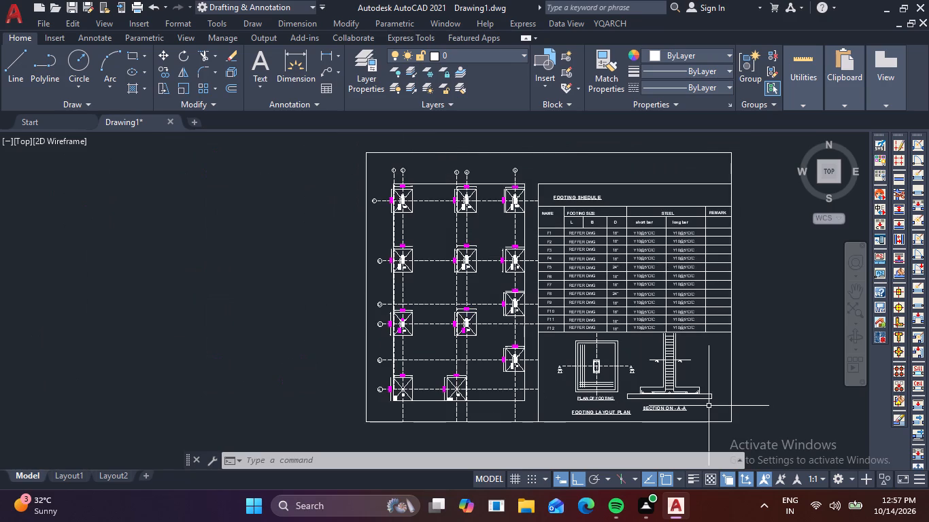
Save the drawing under the name RUKU in the Documents folder.
{"action": "key", "text": "ctrl+s"}
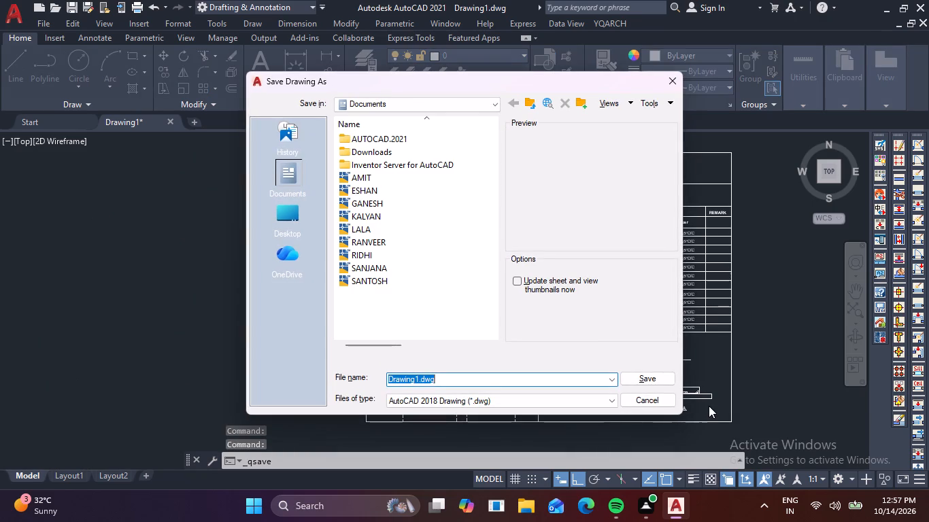
{"action": "key", "text": "BackSpace"}
{"action": "type", "text": "RUKU"}
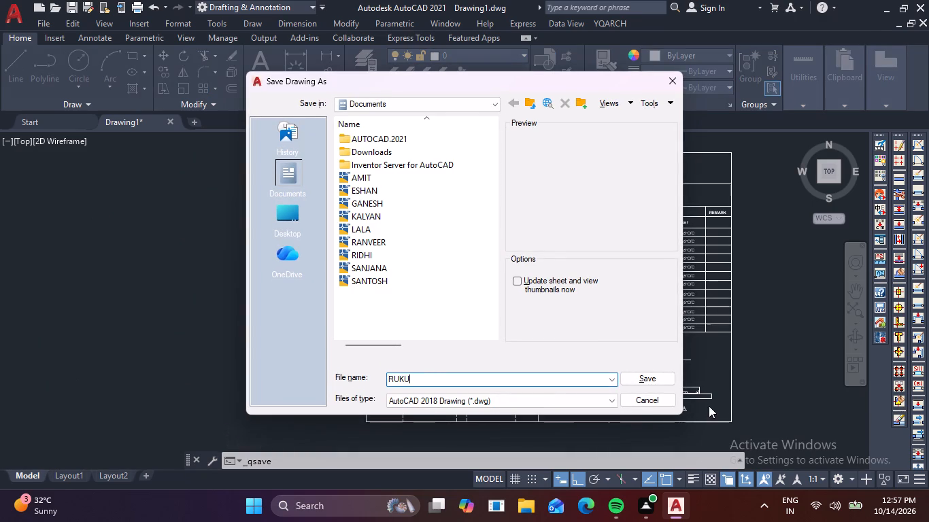
{"action": "left_click", "coordinate": [652, 381]}
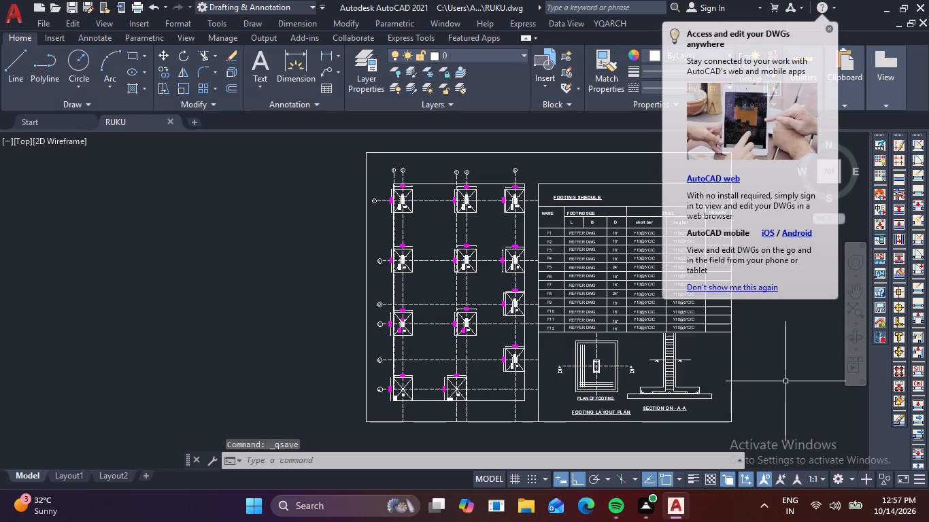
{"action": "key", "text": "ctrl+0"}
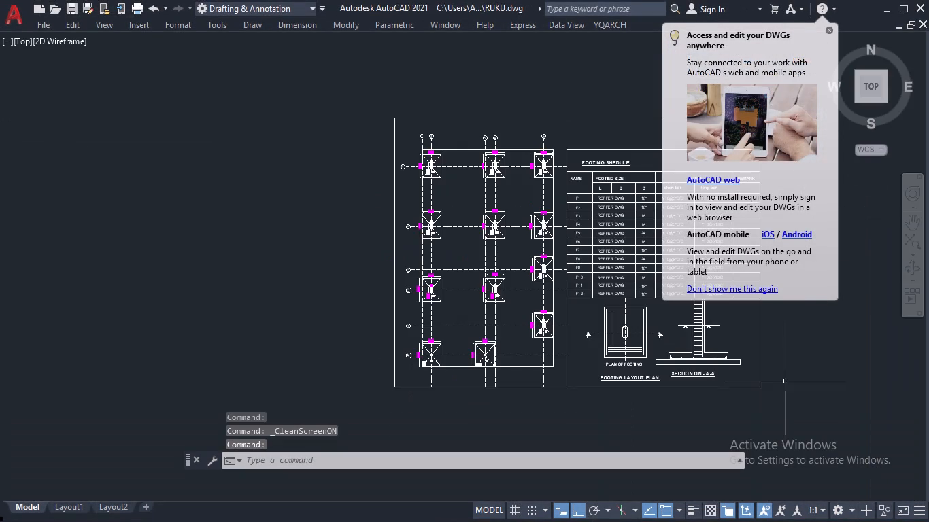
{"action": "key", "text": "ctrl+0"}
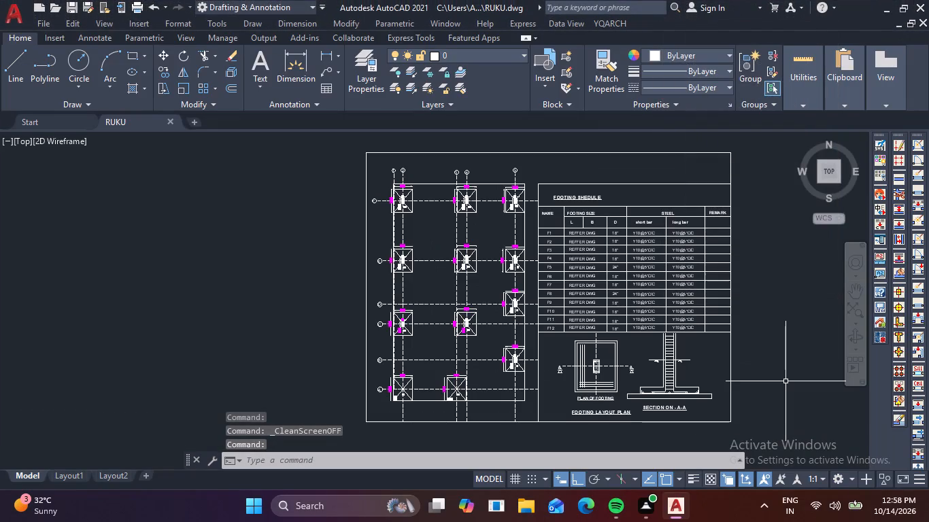
Set up a plot using the previous plot's page setup and a window just outside the whole outer frame, and preview it.
{"action": "key", "text": "ctrl+p"}
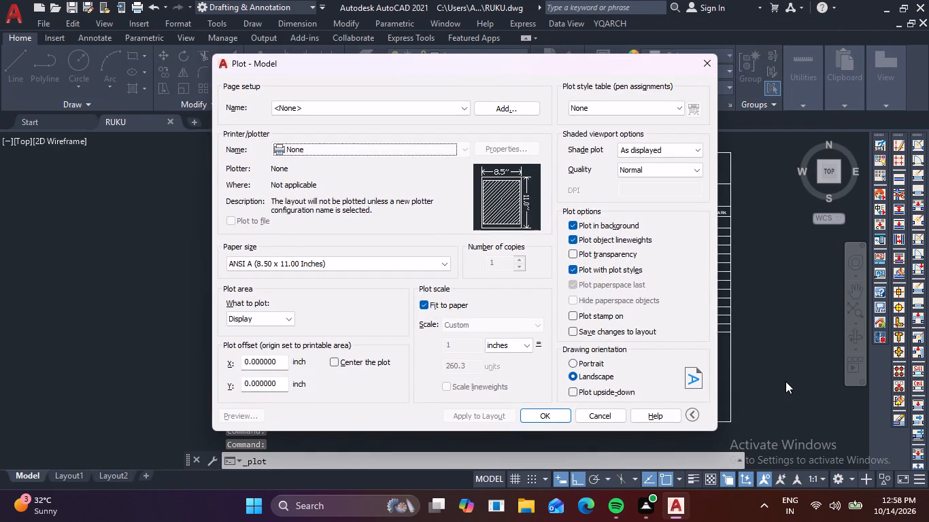
{"action": "left_click", "coordinate": [463, 107]}
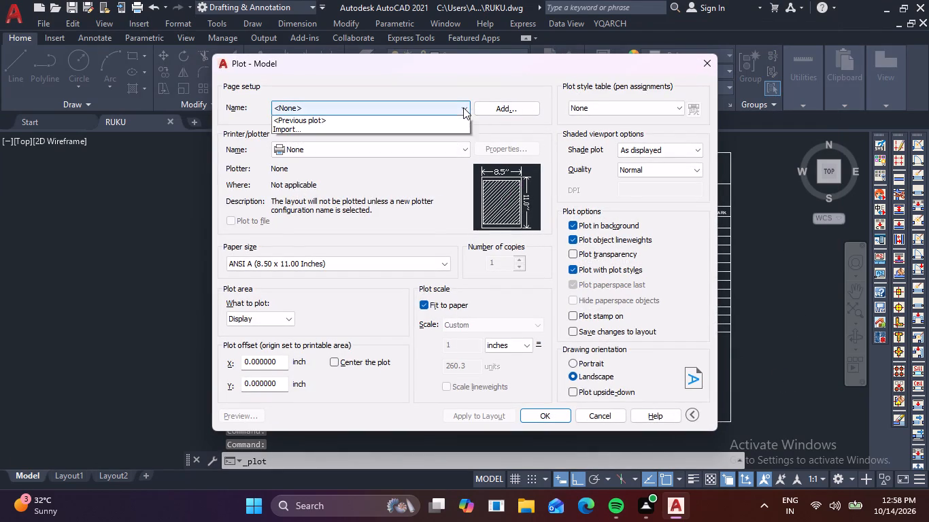
{"action": "left_click", "coordinate": [419, 131]}
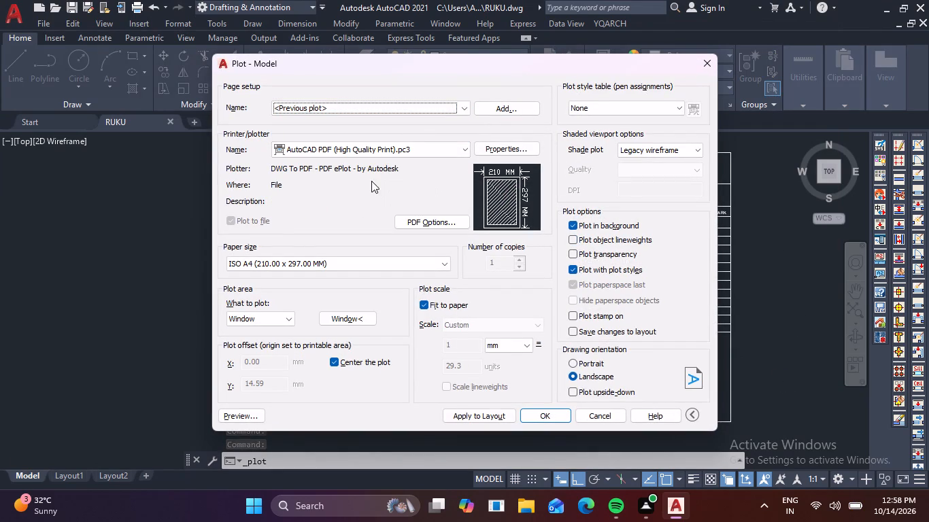
{"action": "left_click", "coordinate": [350, 322]}
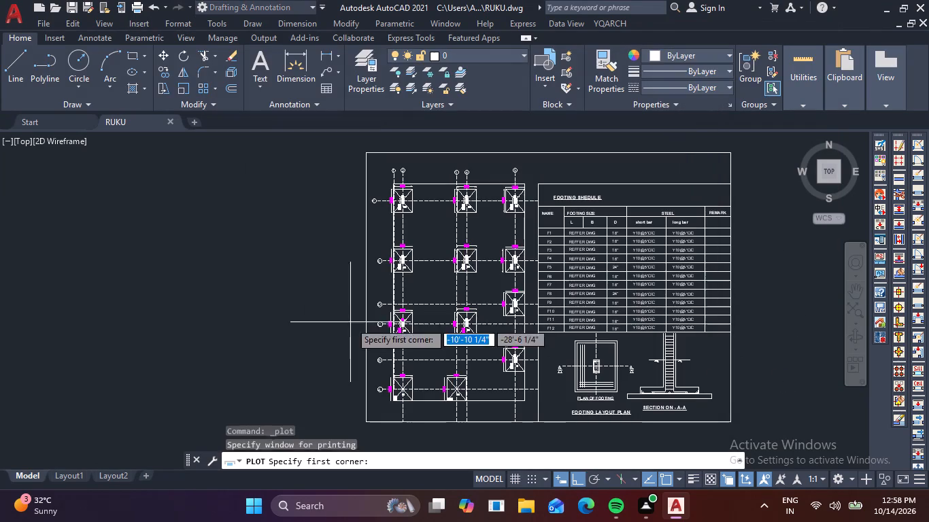
{"action": "left_click", "coordinate": [360, 144]}
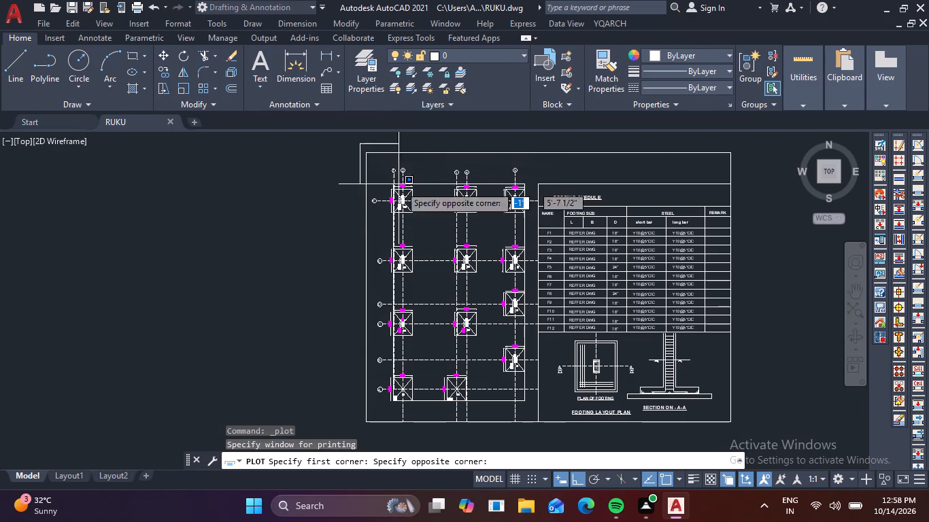
{"action": "left_click", "coordinate": [737, 430]}
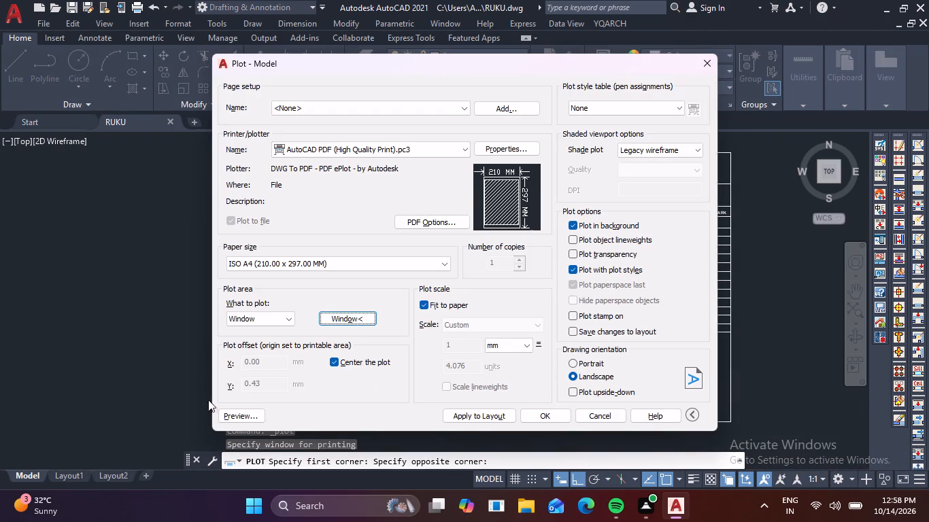
{"action": "left_click", "coordinate": [244, 413]}
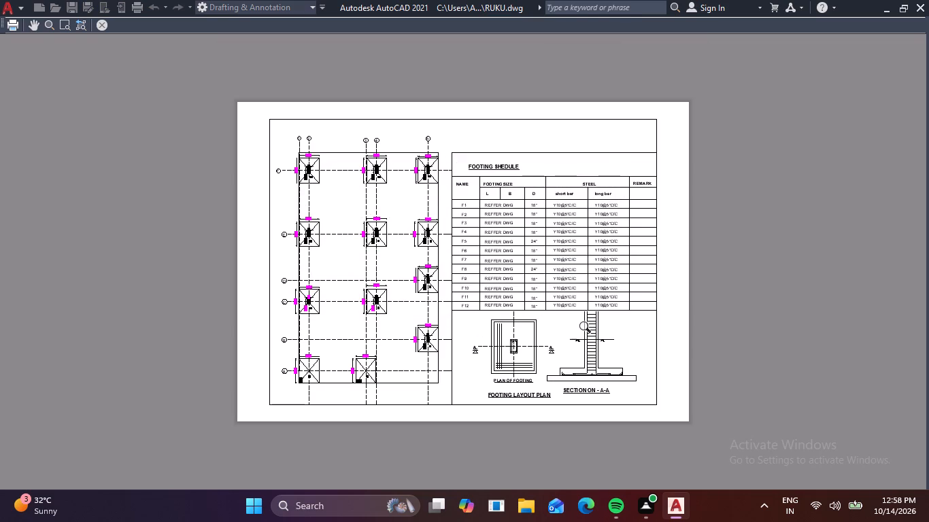
{"action": "scroll", "coordinate": [558, 228], "scroll_direction": "up", "scroll_amount": 1}
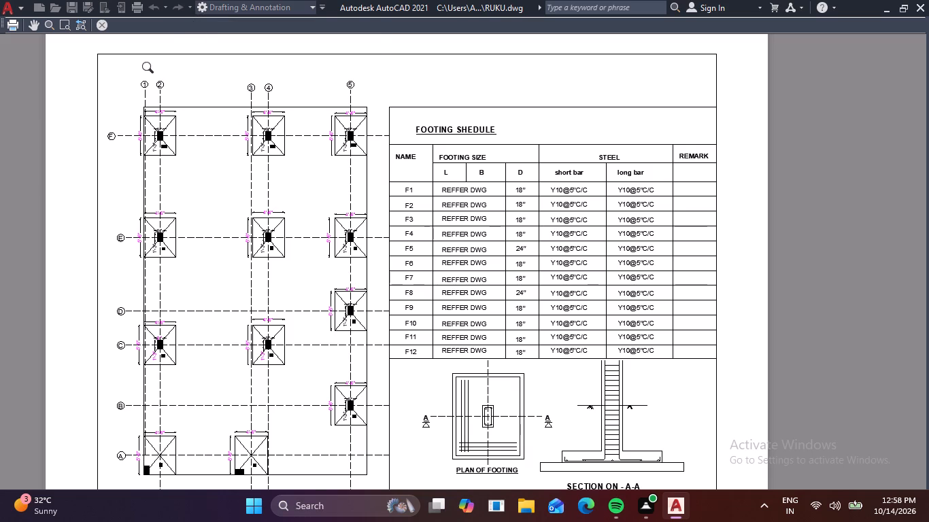
{"action": "left_click", "coordinate": [108, 26]}
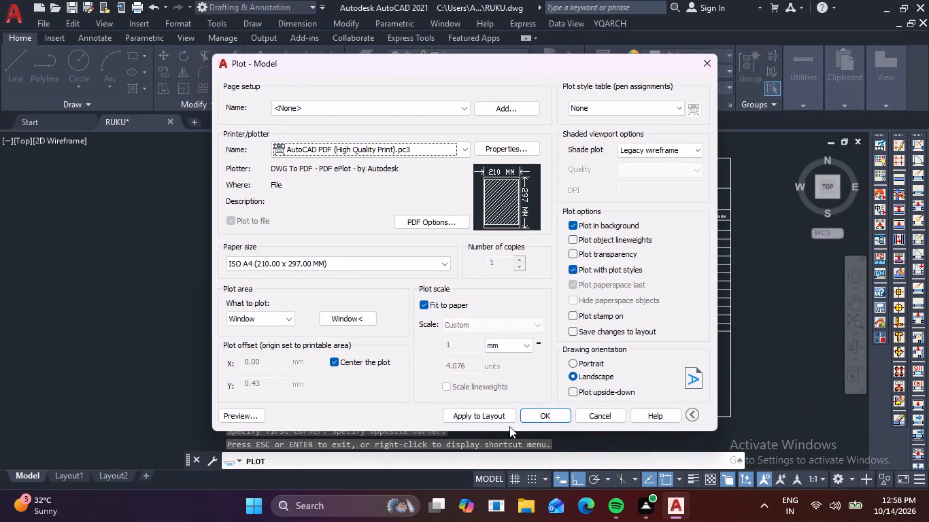
Apply the plot settings to the layout and plot the sheet to RUKU-Model.pdf in the Documents folder.
{"action": "left_click", "coordinate": [495, 413]}
{"action": "left_click", "coordinate": [562, 417]}
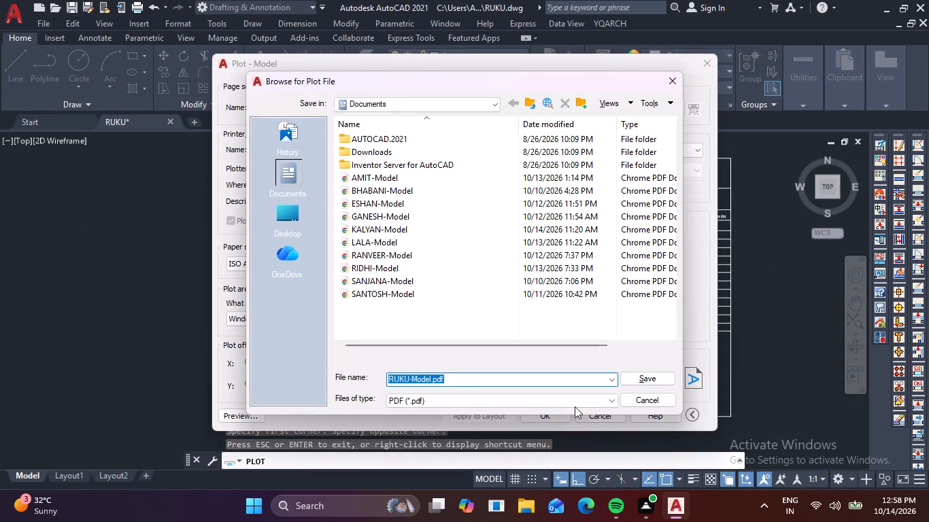
{"action": "left_click", "coordinate": [656, 379]}
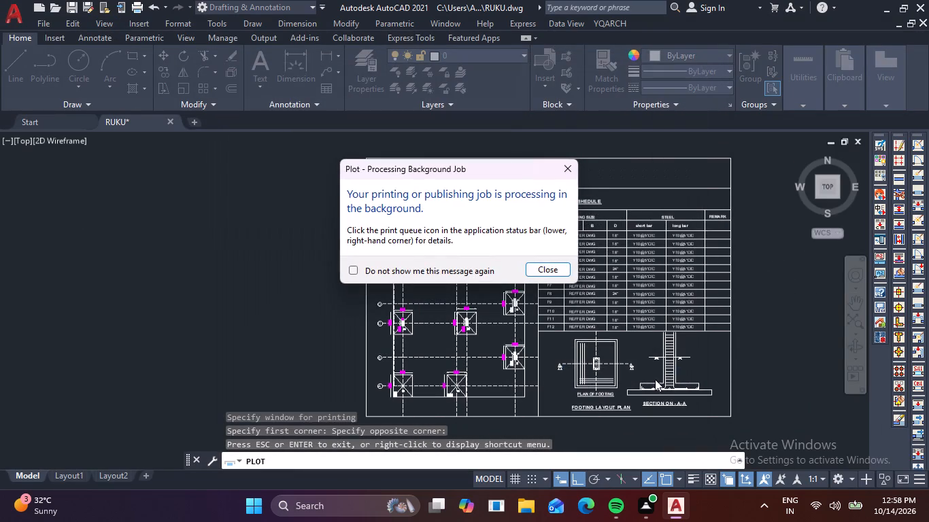
{"action": "left_click", "coordinate": [552, 270]}
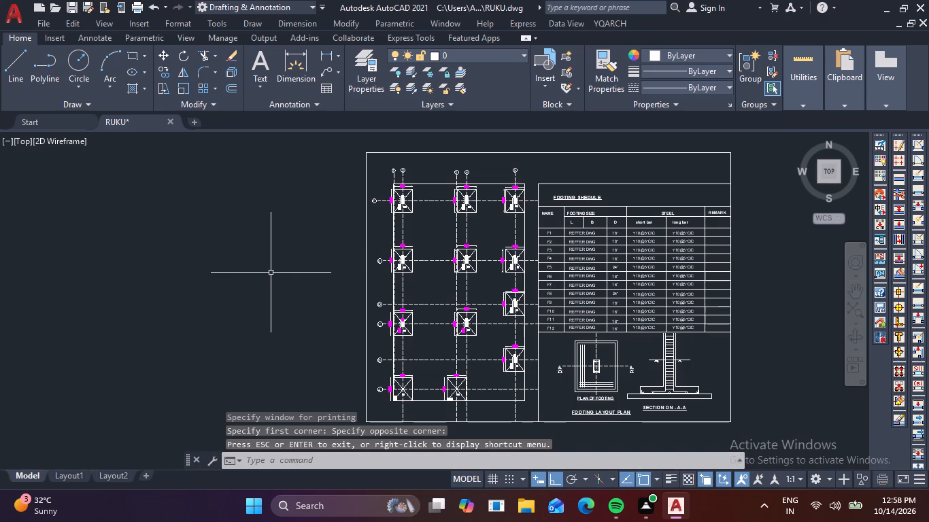
Query the drawing's log file path with the LOGFILENAME system variable.
{"action": "type", "text": "LO"}
{"action": "key", "text": "f"}
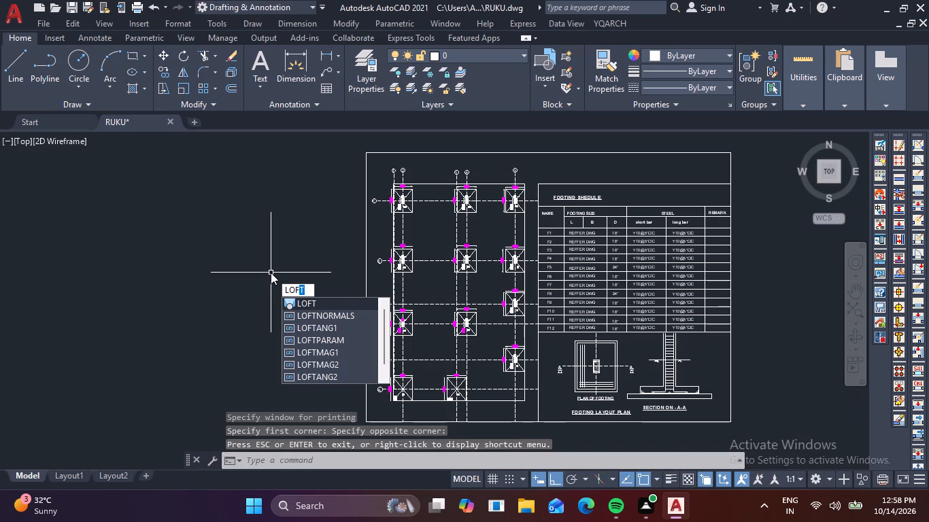
{"action": "key", "text": "BackSpace"}
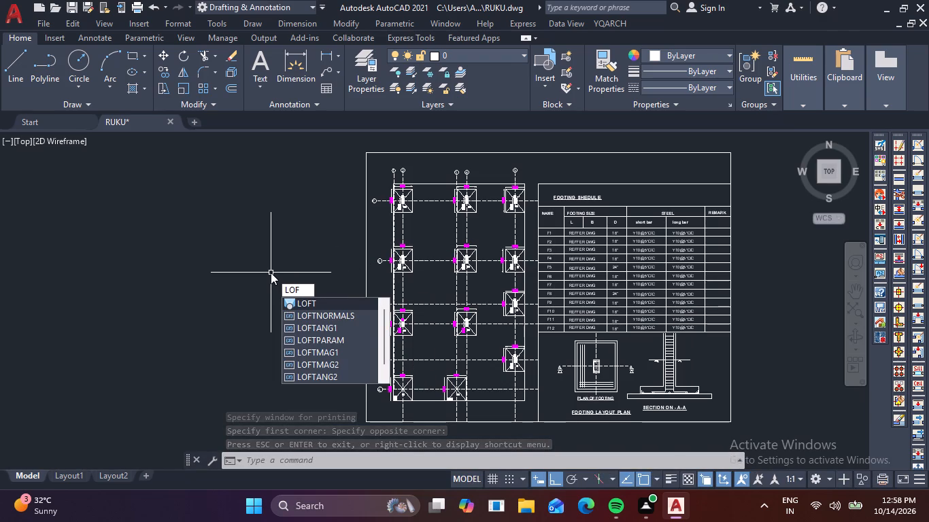
{"action": "key", "text": "BackSpace"}
{"action": "key", "text": "g"}
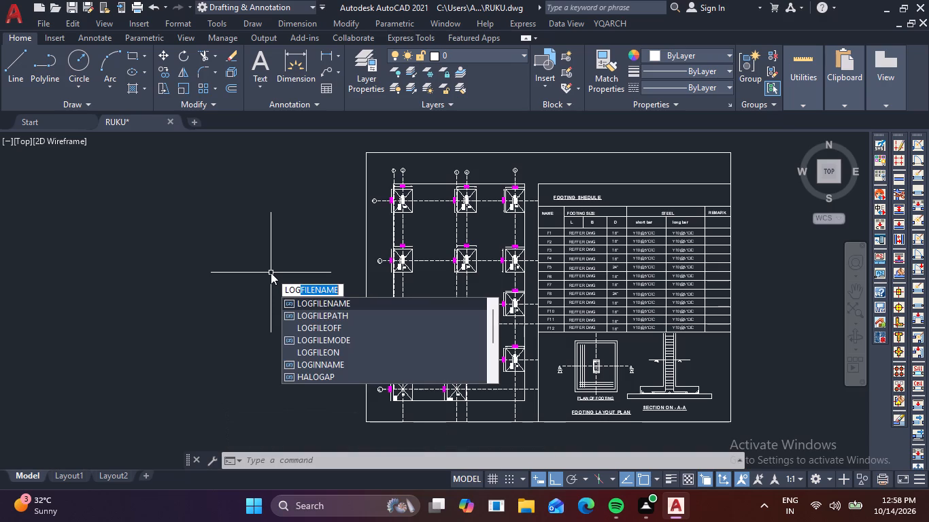
{"action": "left_click", "coordinate": [342, 307]}
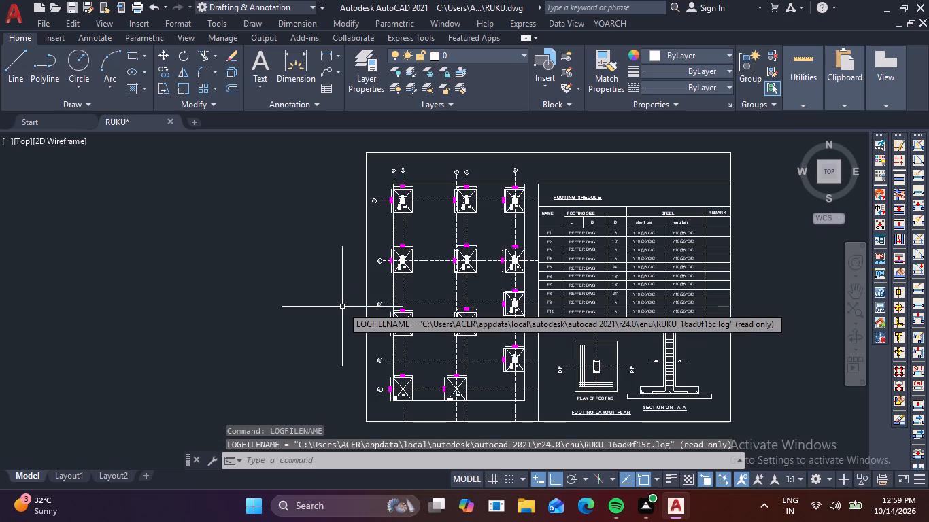